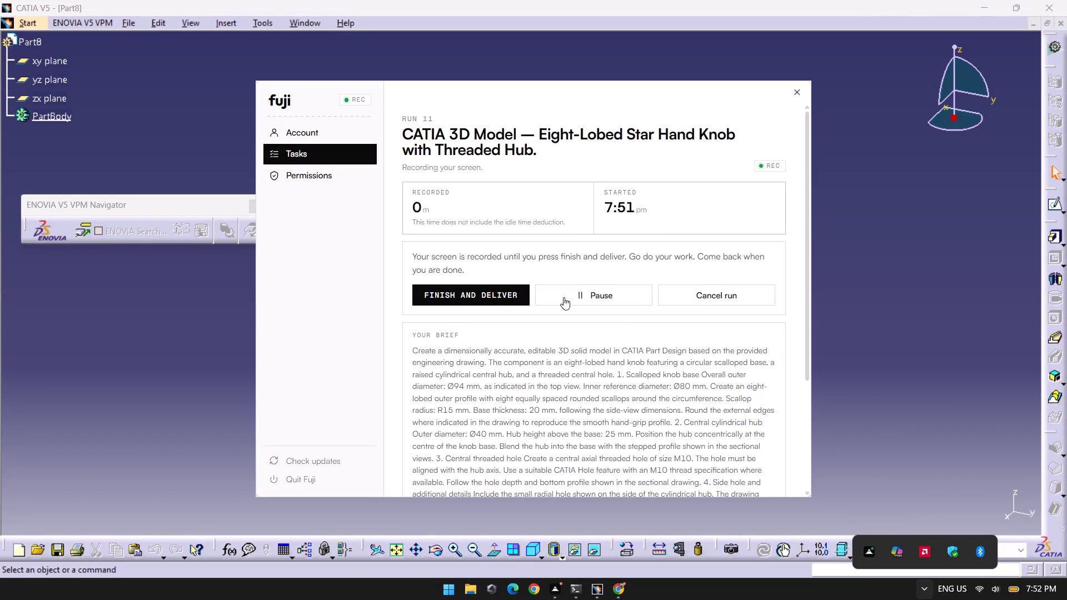
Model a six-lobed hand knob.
Open a new sketch on the xy plane of the empty part.
left_click(854, 282)
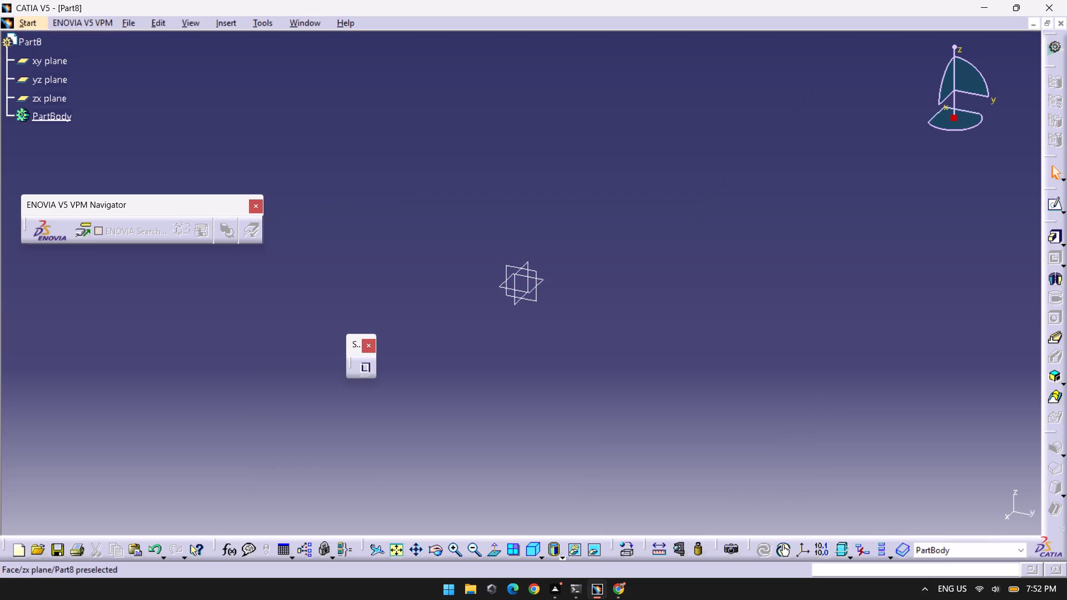
left_click(541, 281)
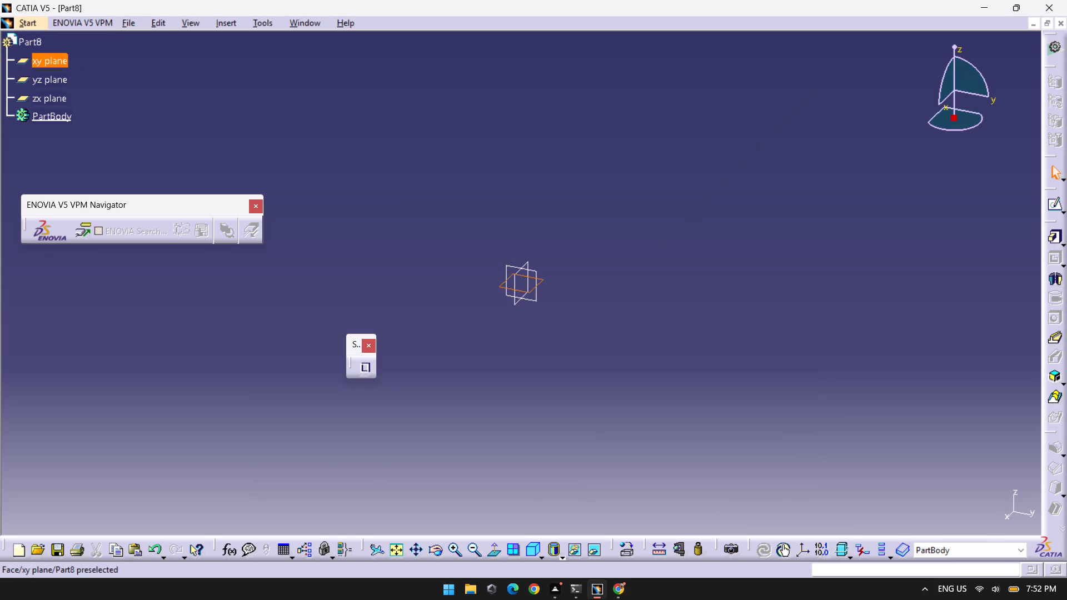
left_click(1048, 201)
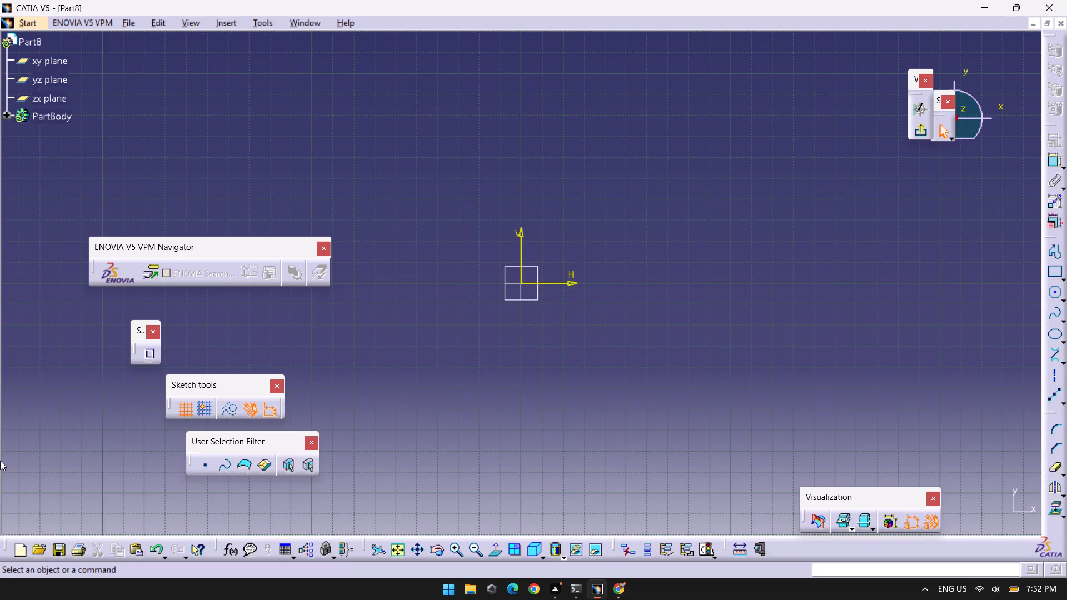
Draw a circle of radius 40 mm centred on the sketch origin.
left_click(1055, 291)
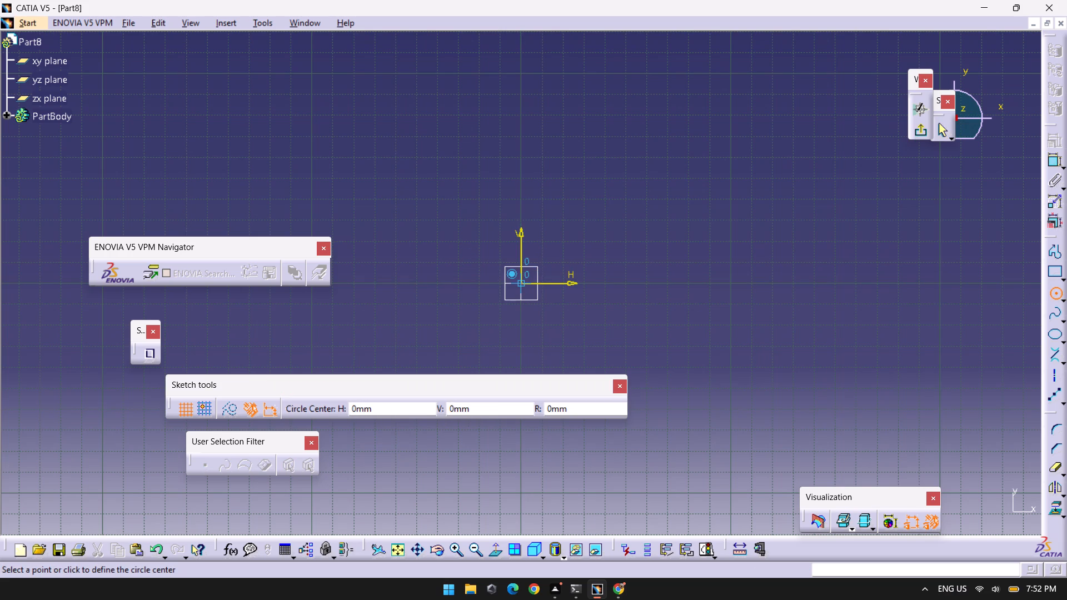
left_click(523, 283)
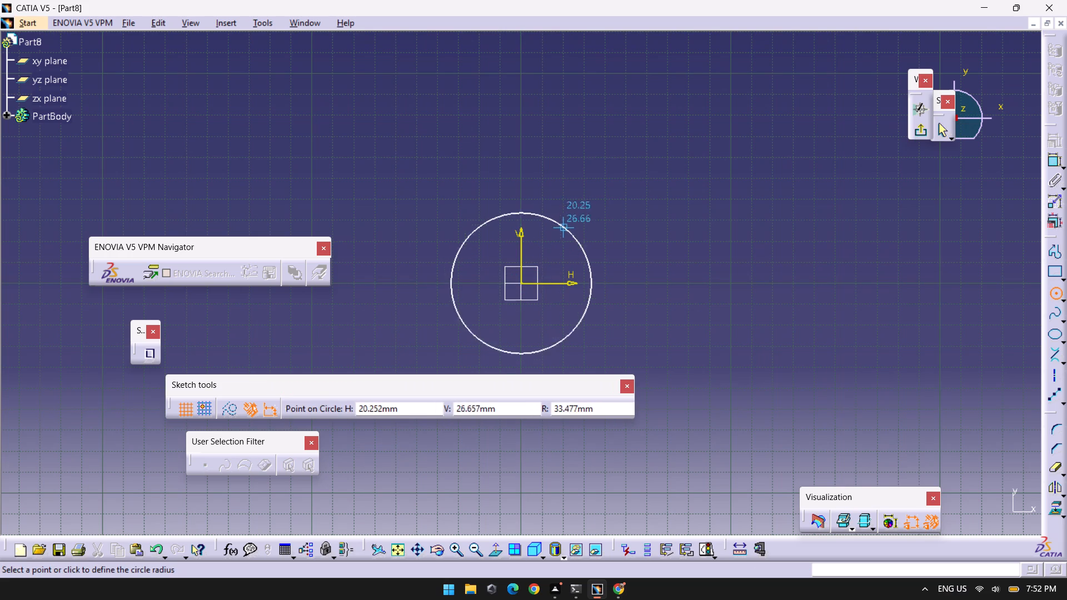
key("Tab")
key("Tab")
key("Tab")
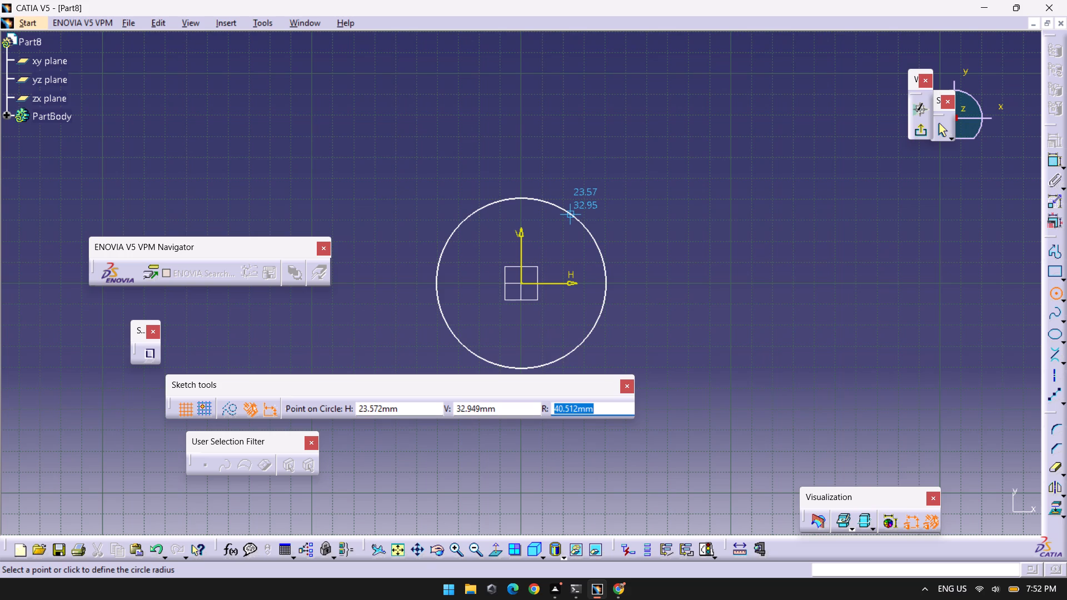
key("4")
key("0")
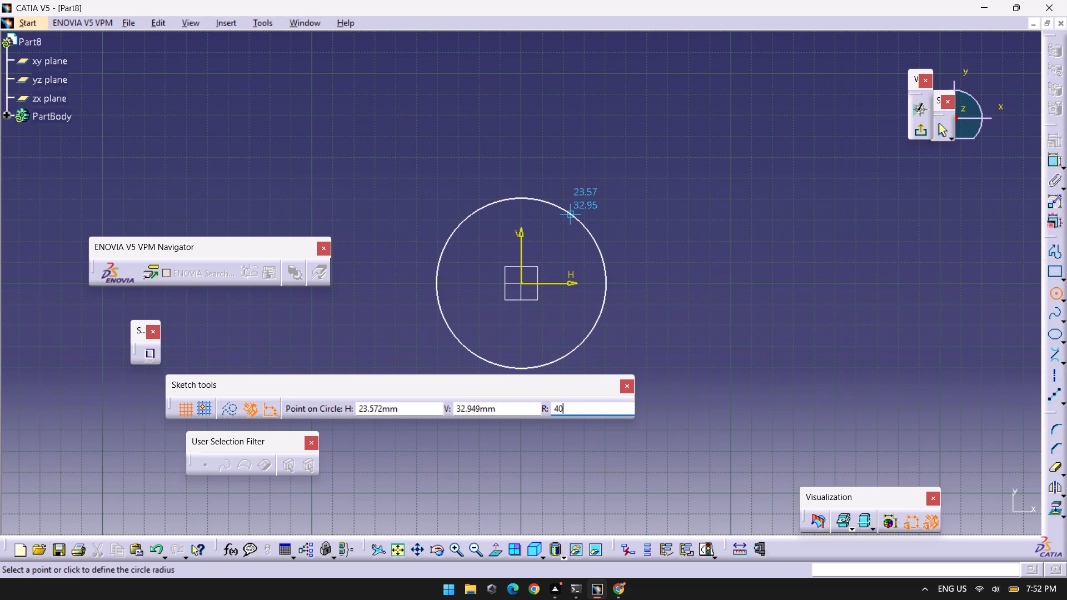
key("Return")
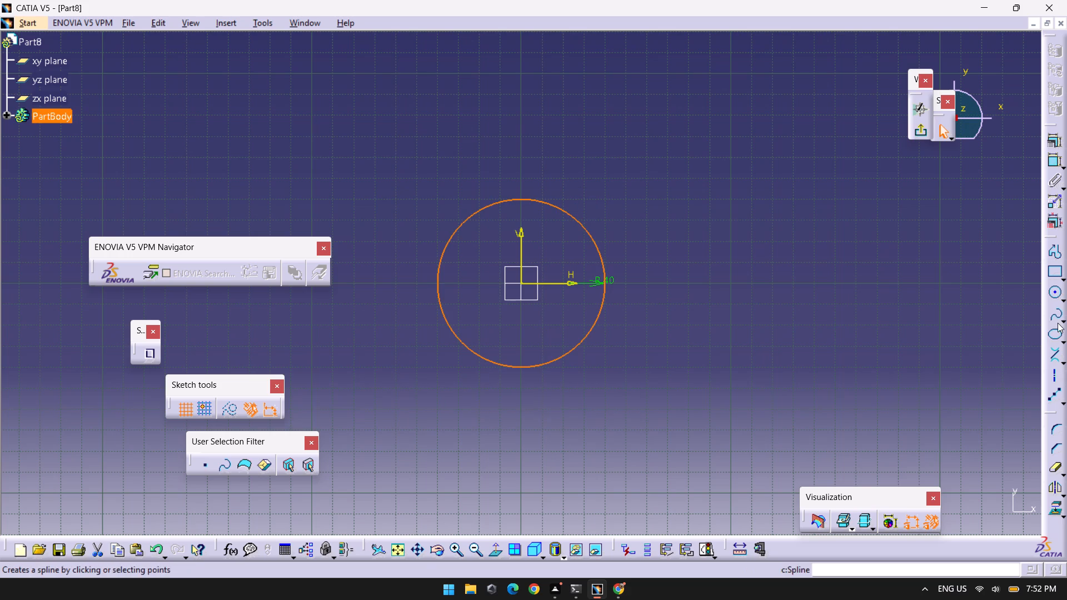
Draw a concentric outer circle of radius 47 mm centred on the sketch origin.
left_click(1058, 299)
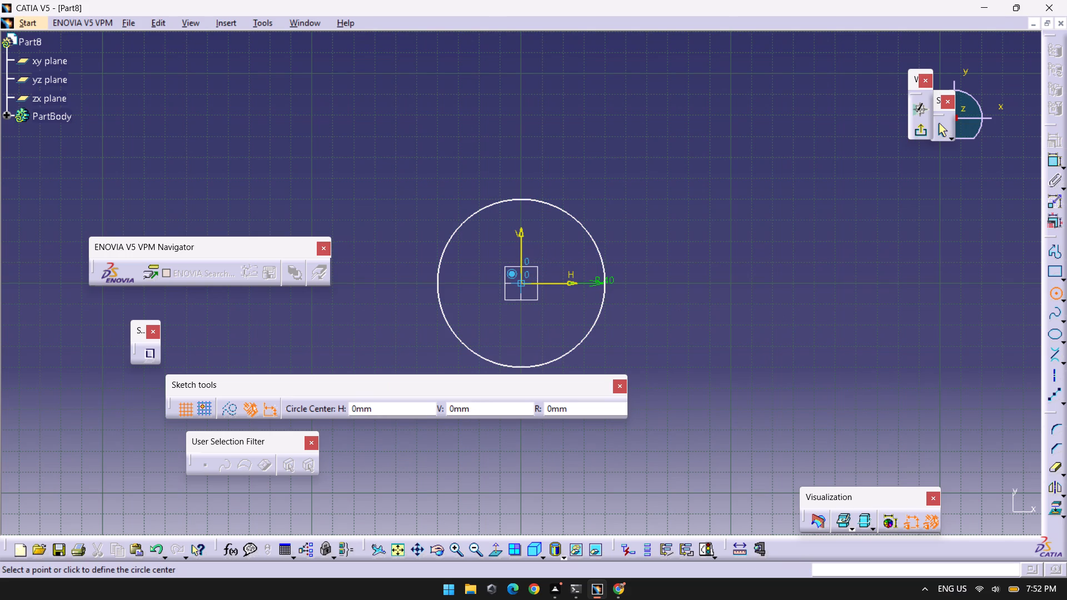
left_click(525, 282)
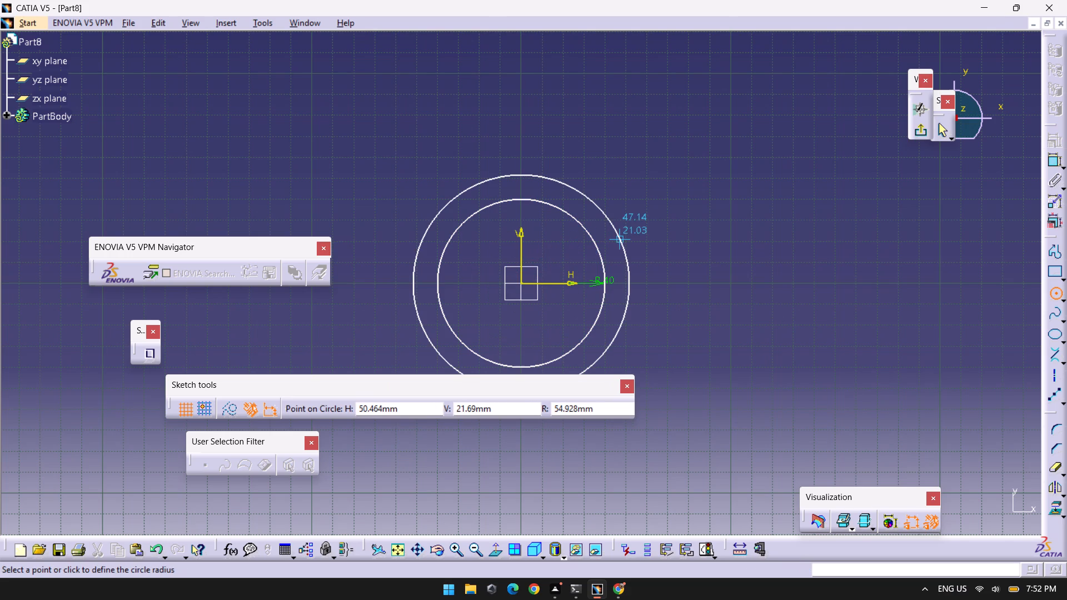
key("Tab")
key("Tab")
key("Tab")
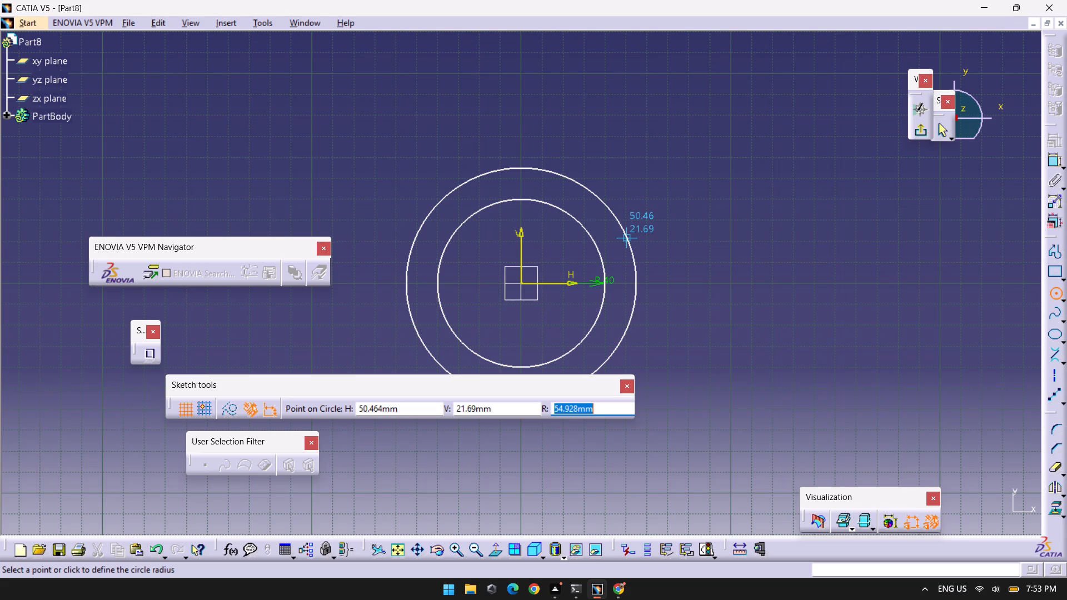
key("Tab")
key("Tab")
key("Tab")
key("Tab")
key("Tab")
key("Tab")
key("Tab")
key("Tab")
key("Tab")
key("Tab")
type("47")
key("Return")
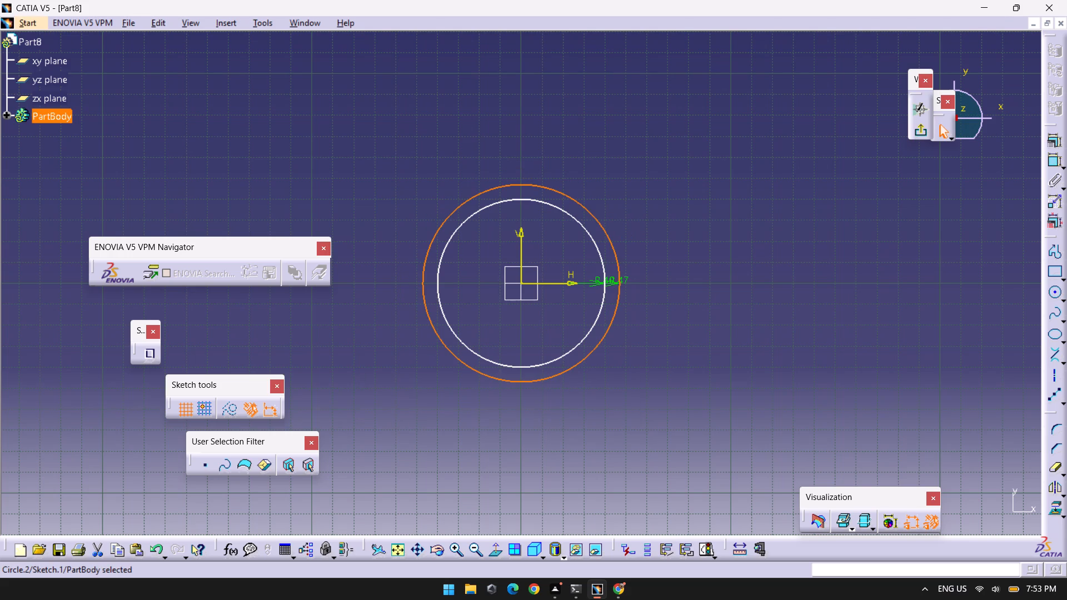
left_click(654, 208)
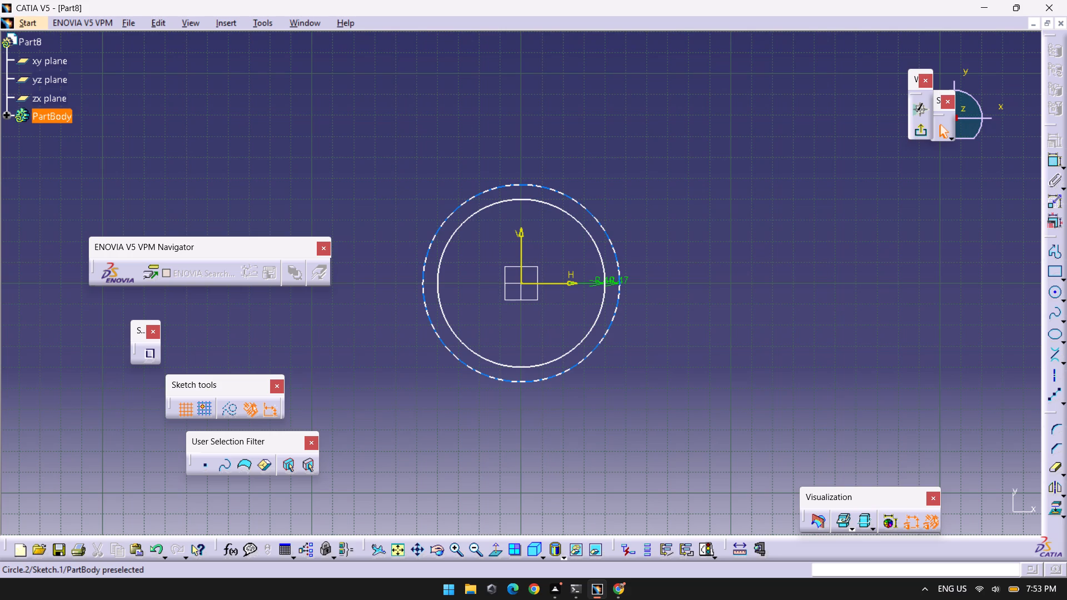
Place six equidistant points around the outer 47 mm radius circle.
left_click(529, 183)
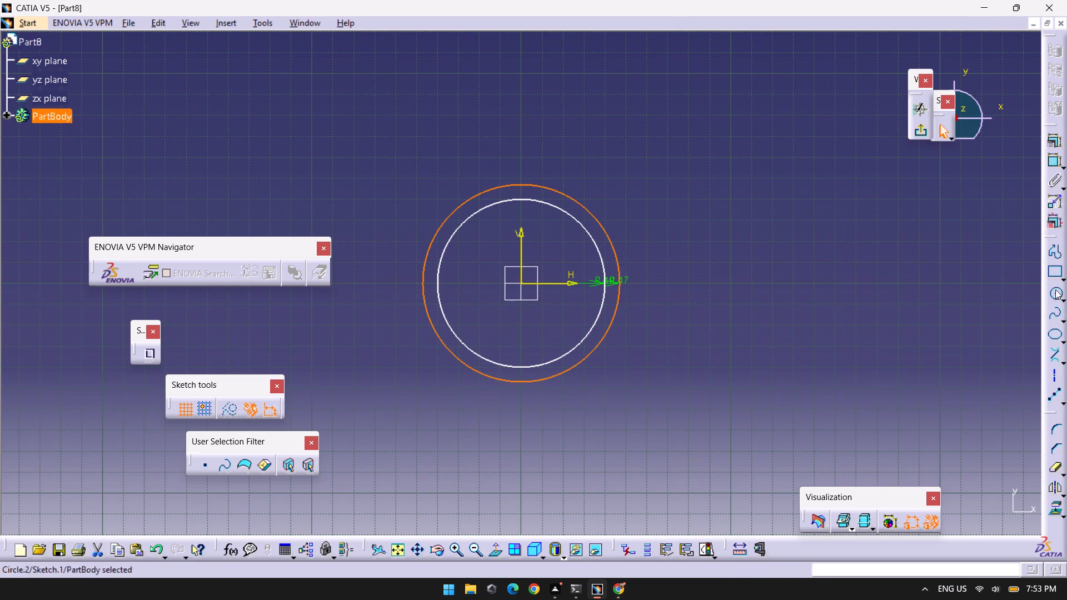
left_click(1048, 397)
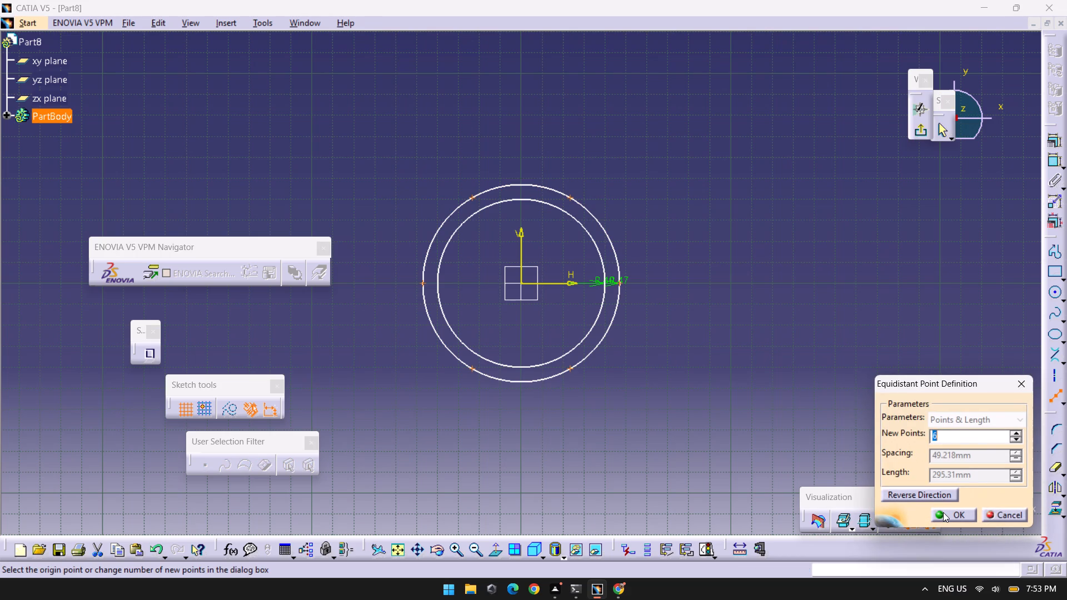
left_click(943, 512)
left_click(822, 296)
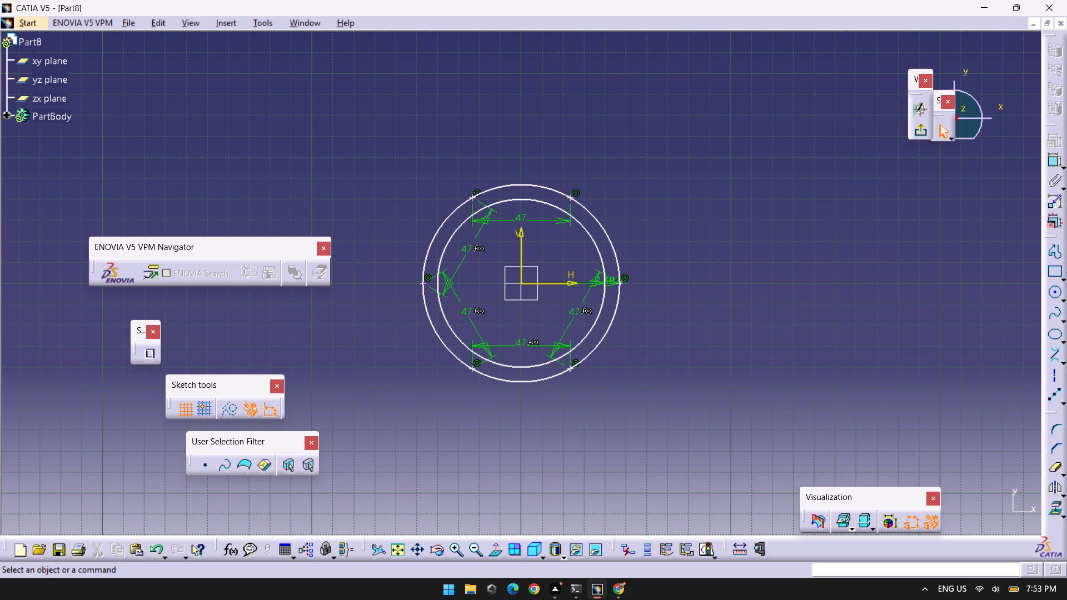
Draw a circle of radius 15 mm centred on the upper-left equidistant point of the outer circle.
left_click(1058, 292)
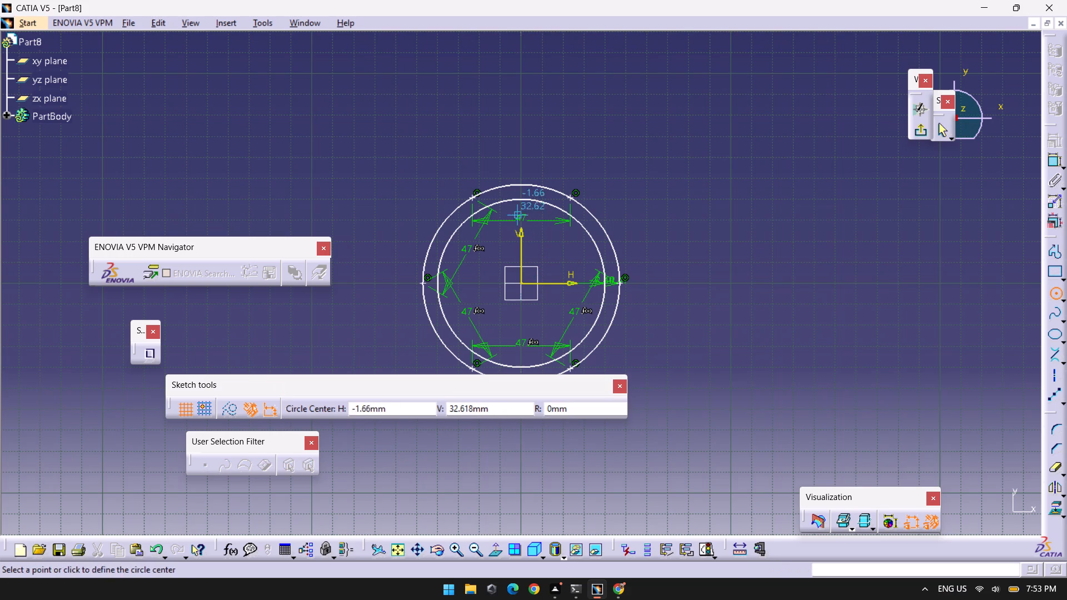
middle_click_drag(475, 198, 437, 57)
right_click(475, 198)
middle_click_drag(446, 136, 610, 531)
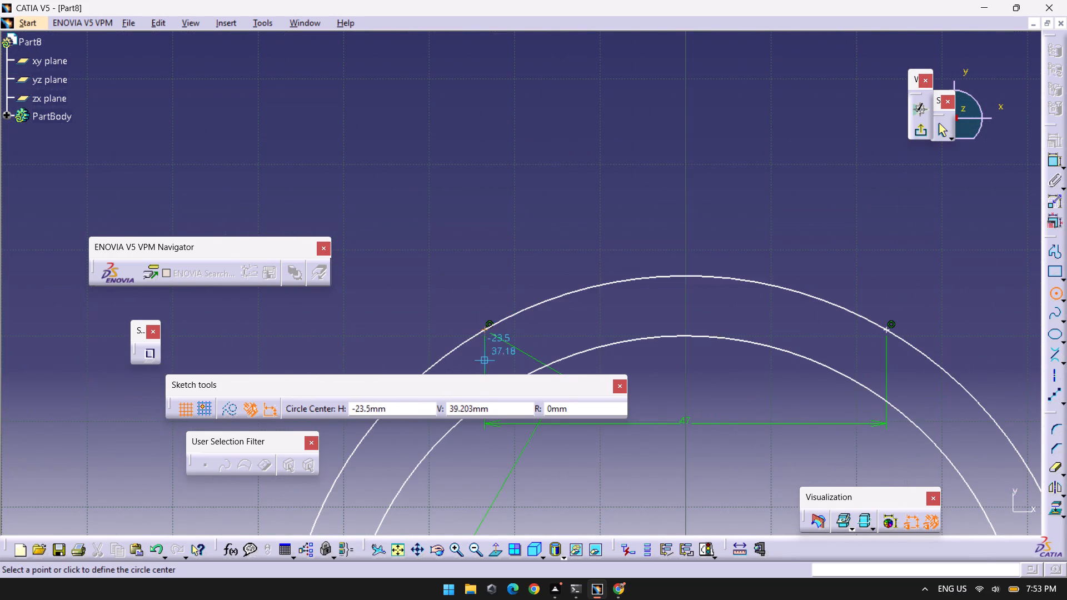
middle_click_drag(465, 251, 467, 204)
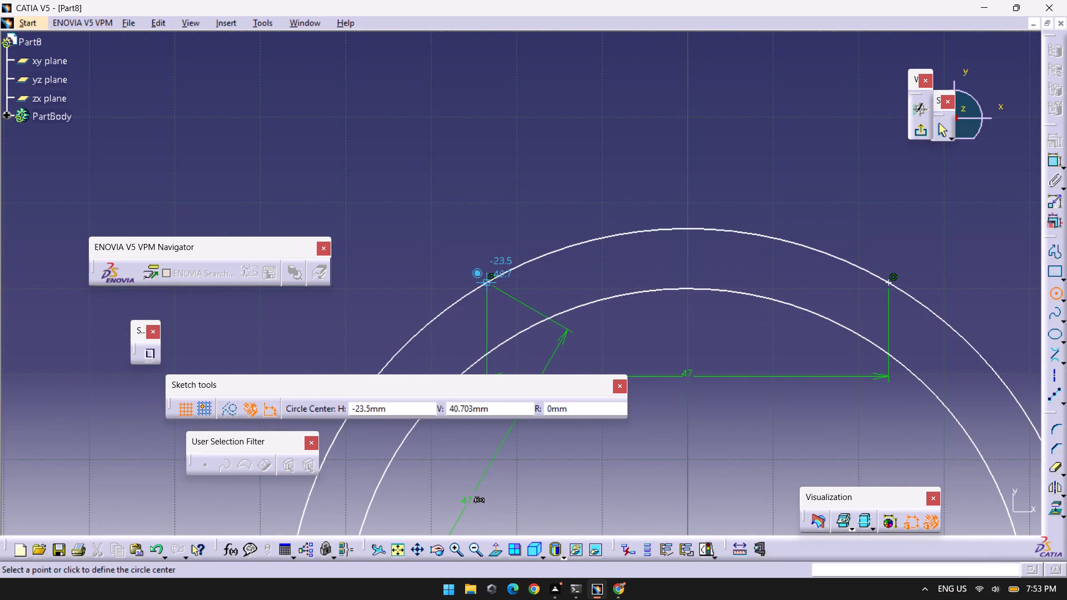
left_click(484, 284)
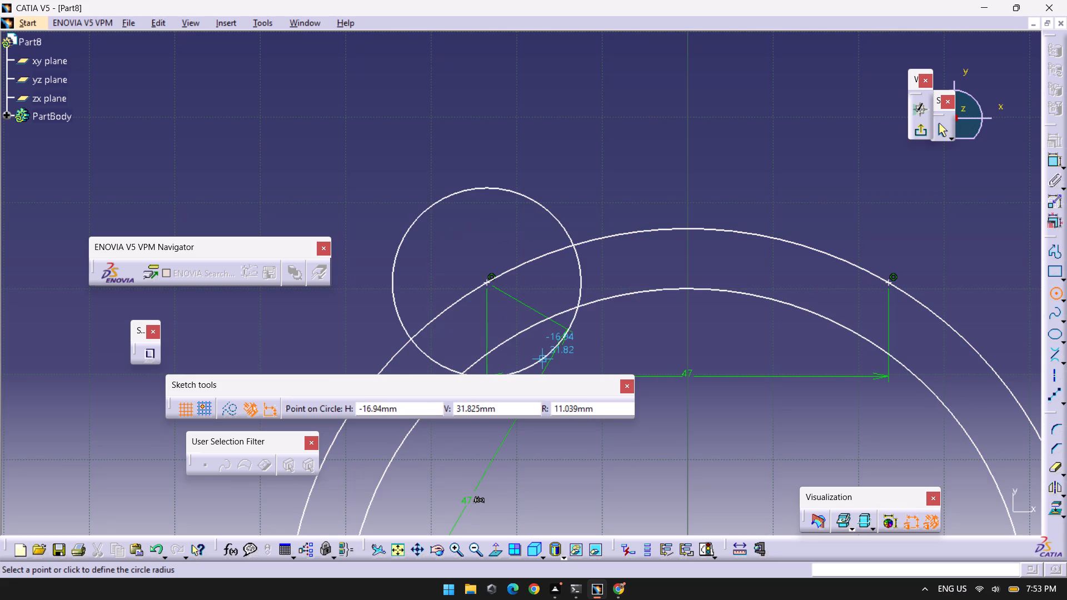
key("Tab")
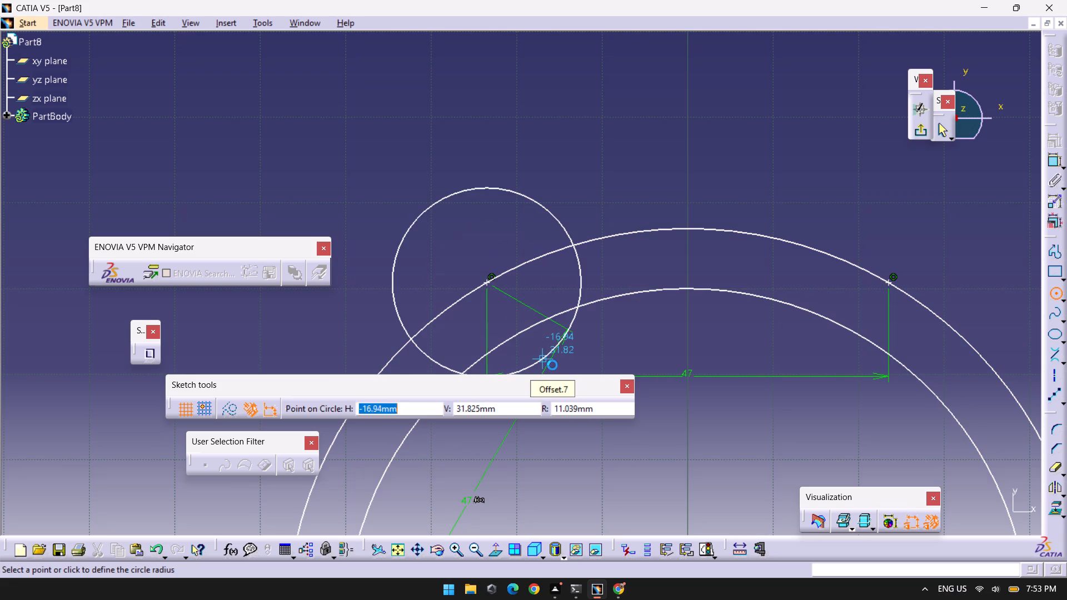
key("Tab")
key("Tab")
key("Tab")
key("Tab")
key("Tab")
key("Tab")
key("Tab")
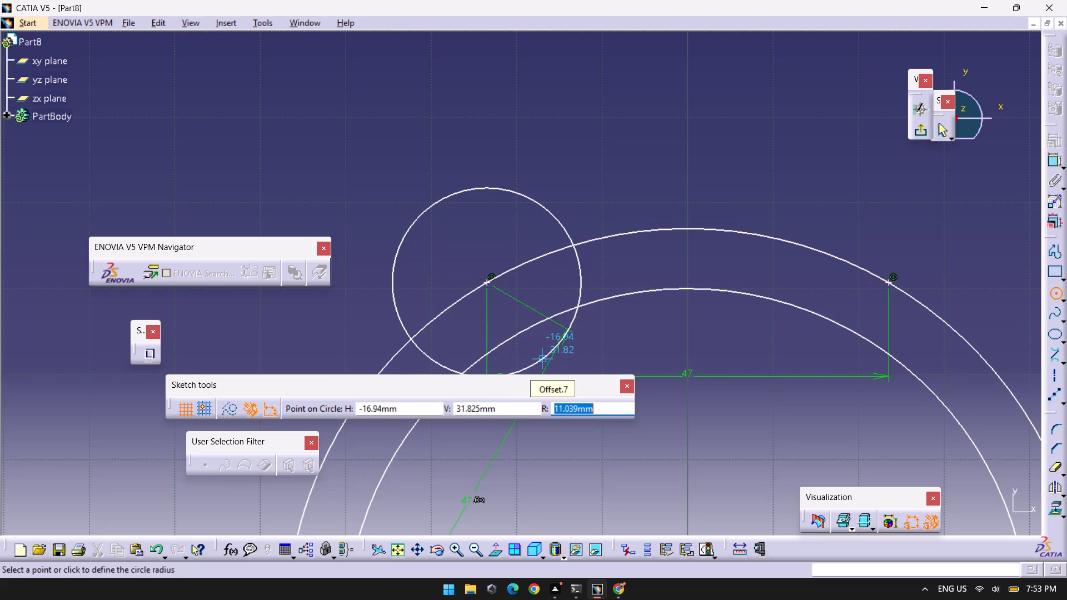
type("15")
key("Return")
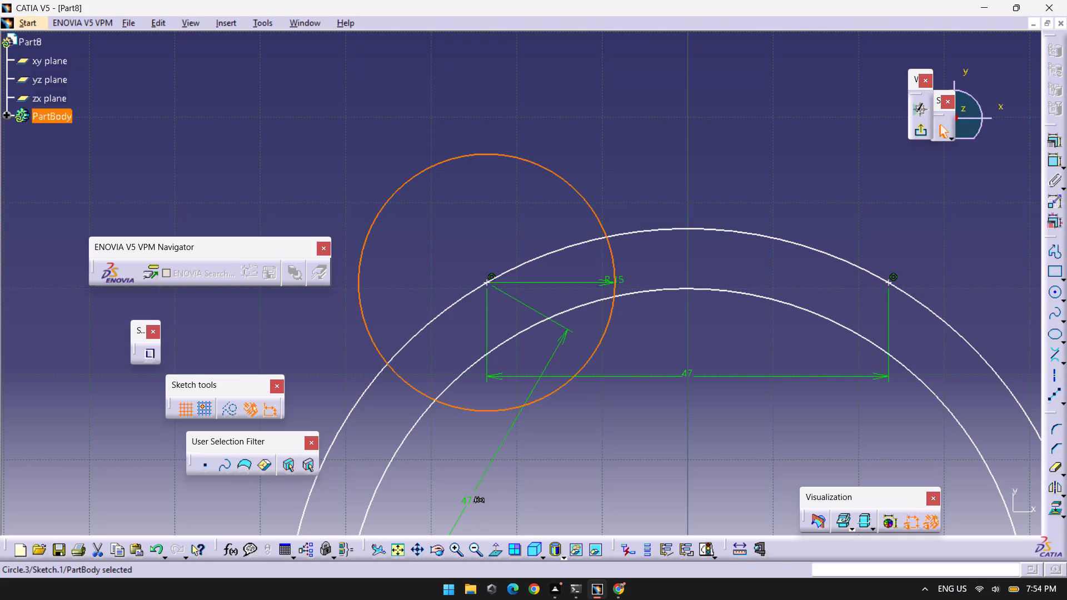
Mirror the 15 mm radius circle about the sketch's vertical axis.
middle_click_drag(624, 132, 671, 254)
right_click(624, 132)
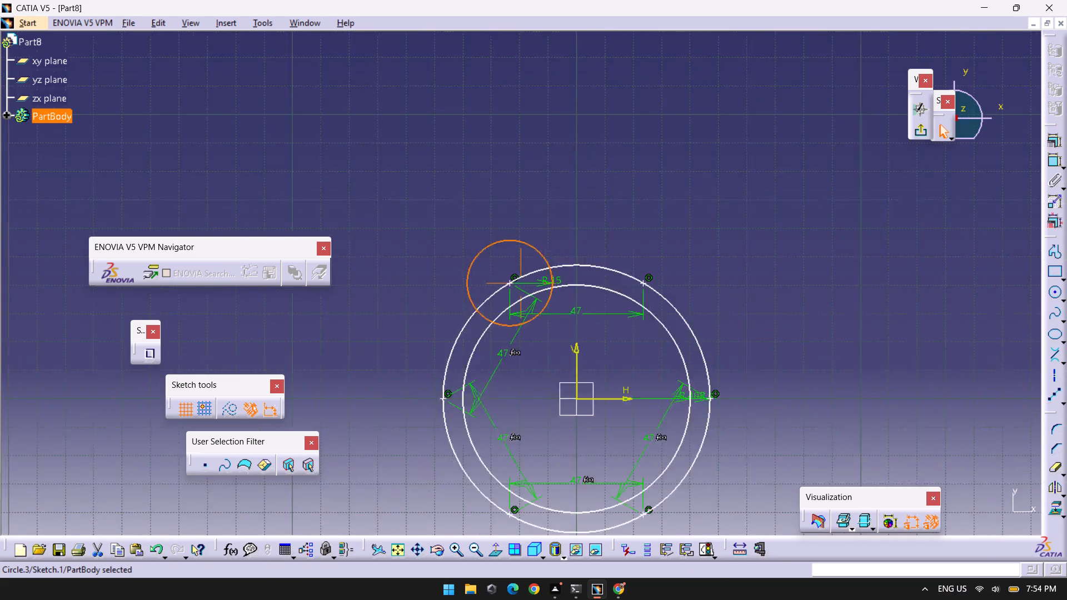
middle_click_drag(671, 254, 676, 286)
middle_click_drag(676, 267, 679, 148)
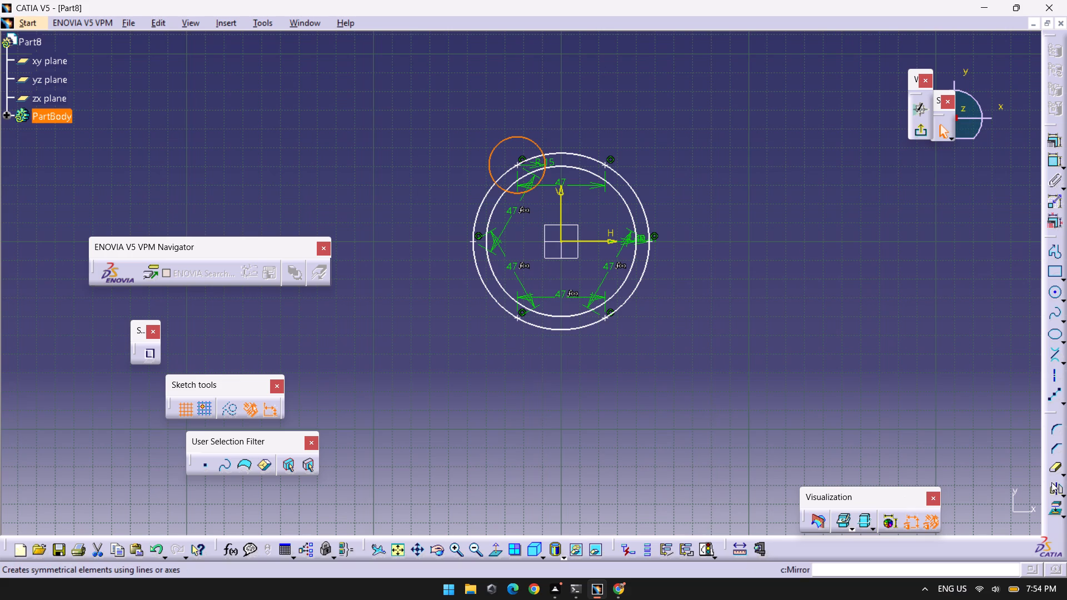
left_click(1055, 489)
left_click(562, 206)
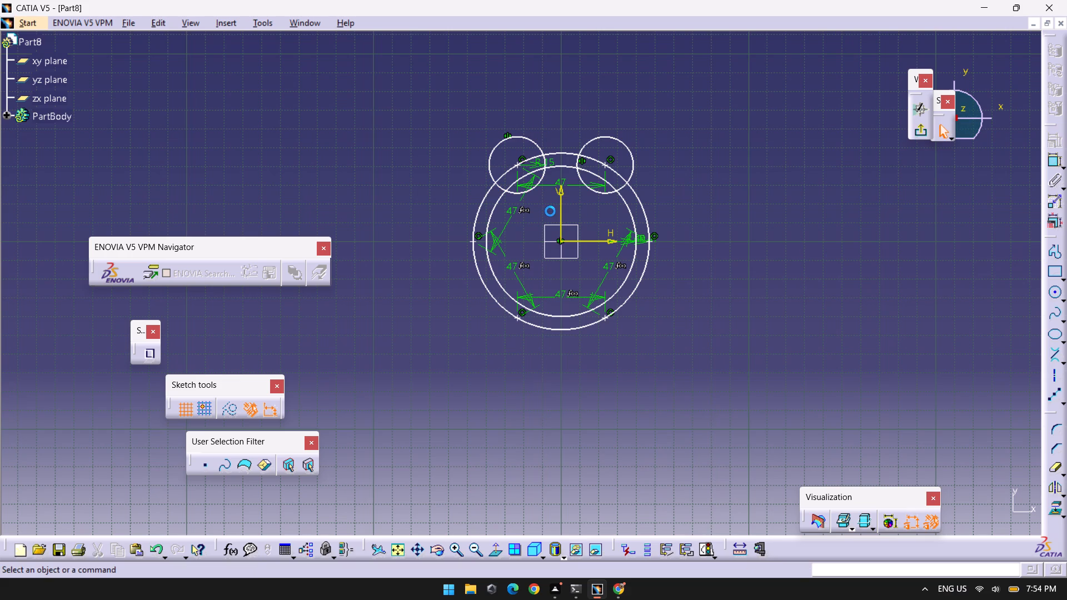
Mirror both upper 15 mm radius circles about the sketch's horizontal axis.
left_click(519, 138)
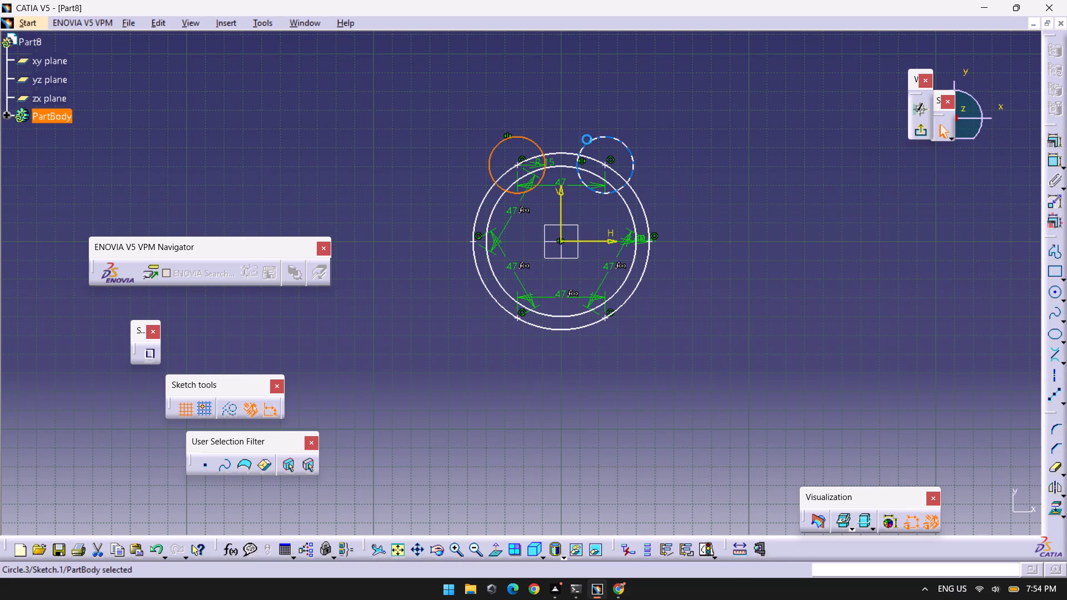
left_click(620, 139, "ctrl")
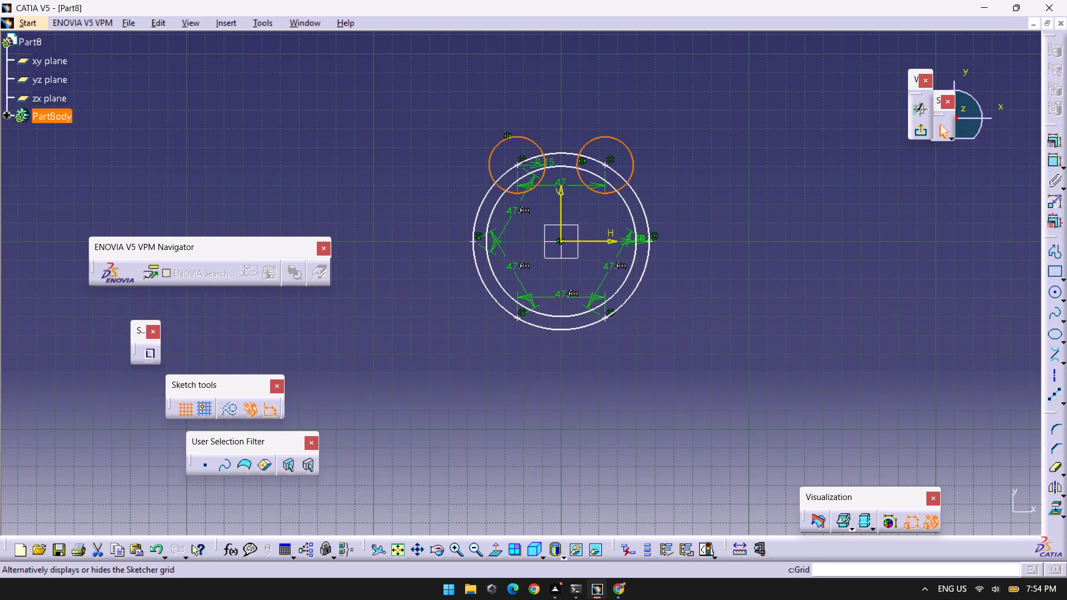
left_click(1053, 493)
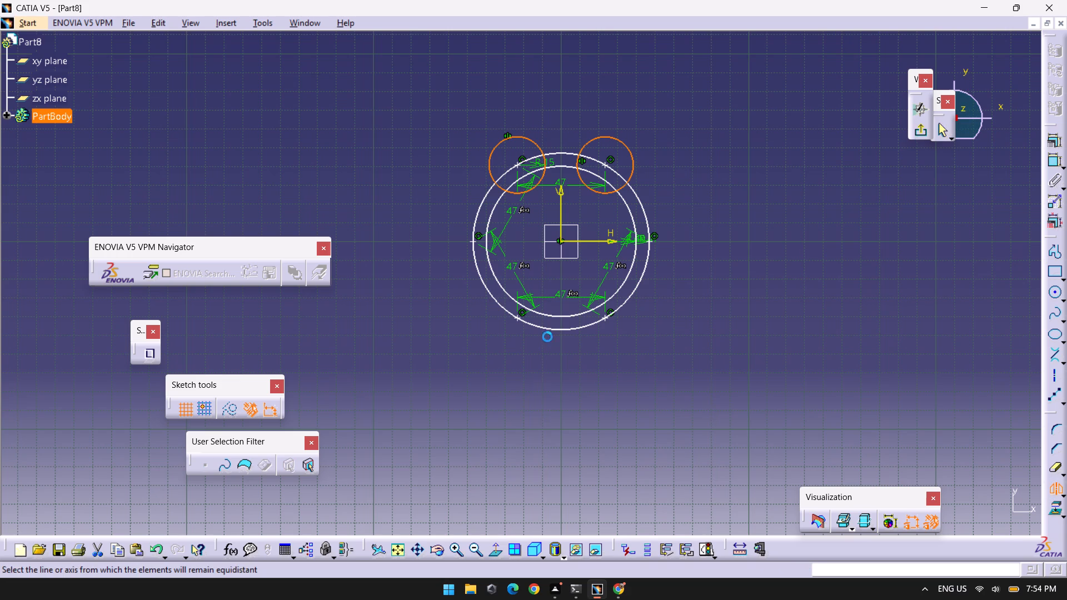
left_click(598, 244)
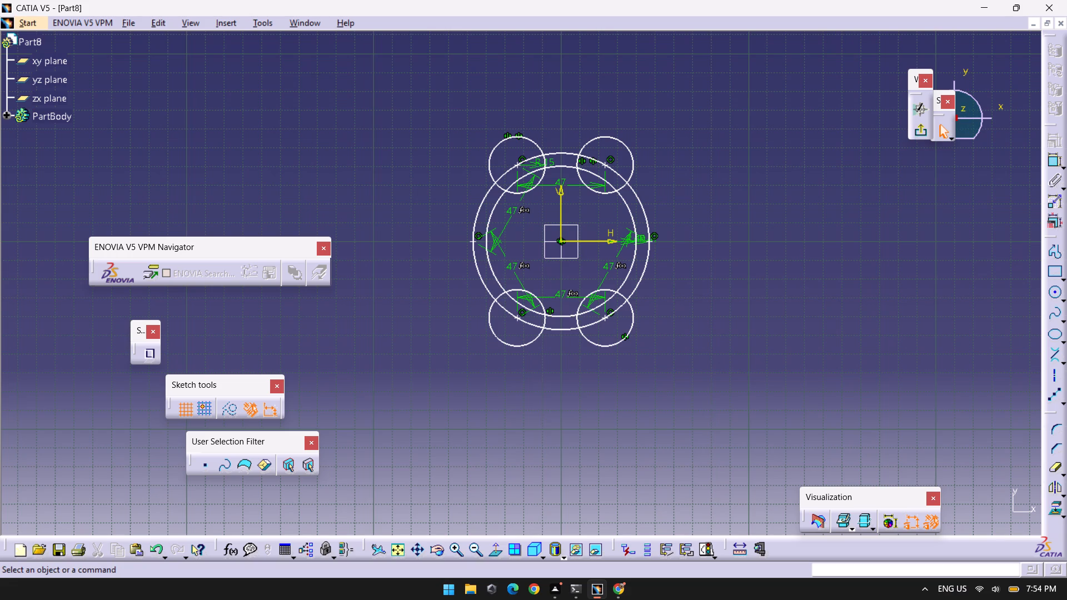
Draw a circle of radius 15 mm centred on the leftmost equidistant point of the outer circle.
left_click(1055, 295)
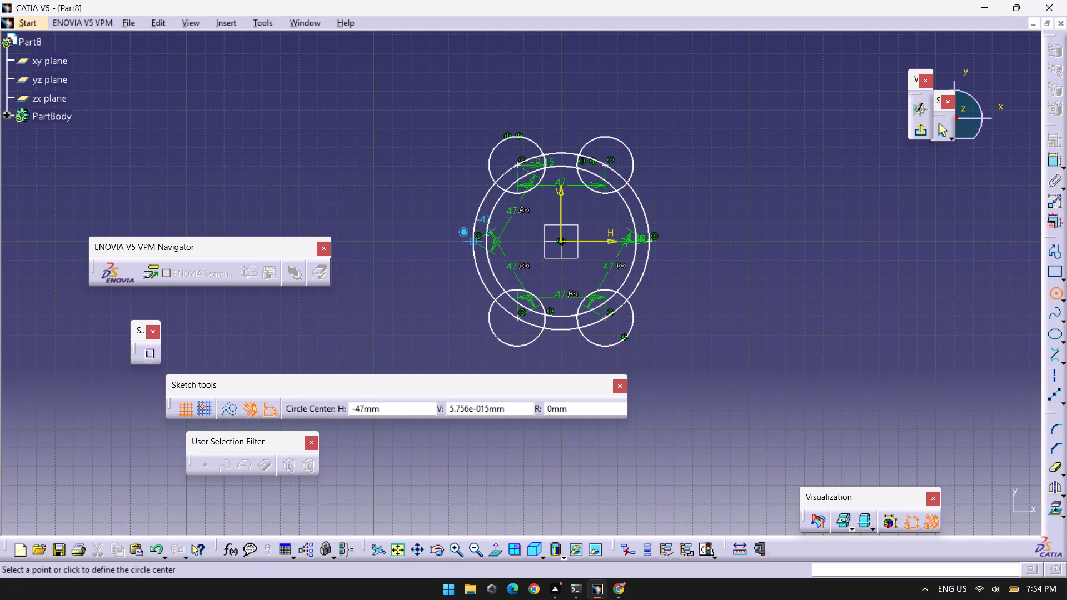
left_click(472, 241)
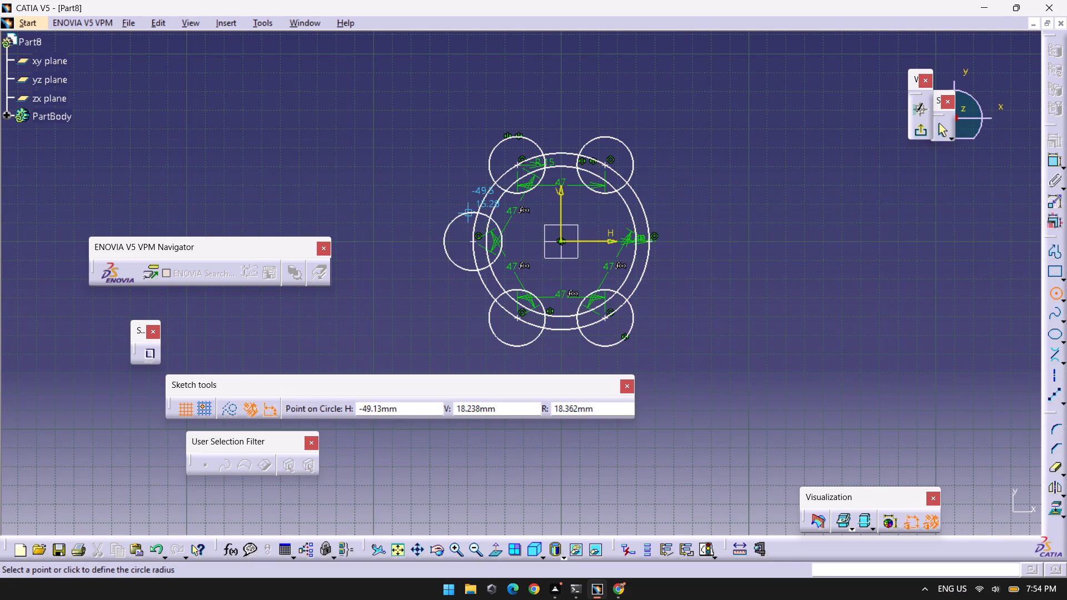
key("Tab")
key("Tab")
key("Tab")
type("15")
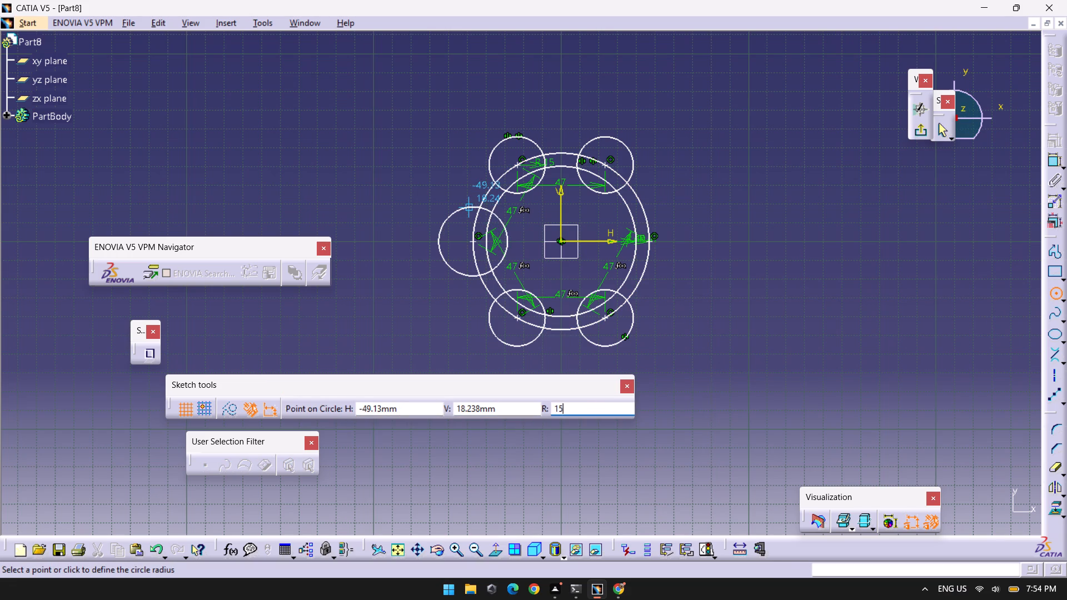
key("Return")
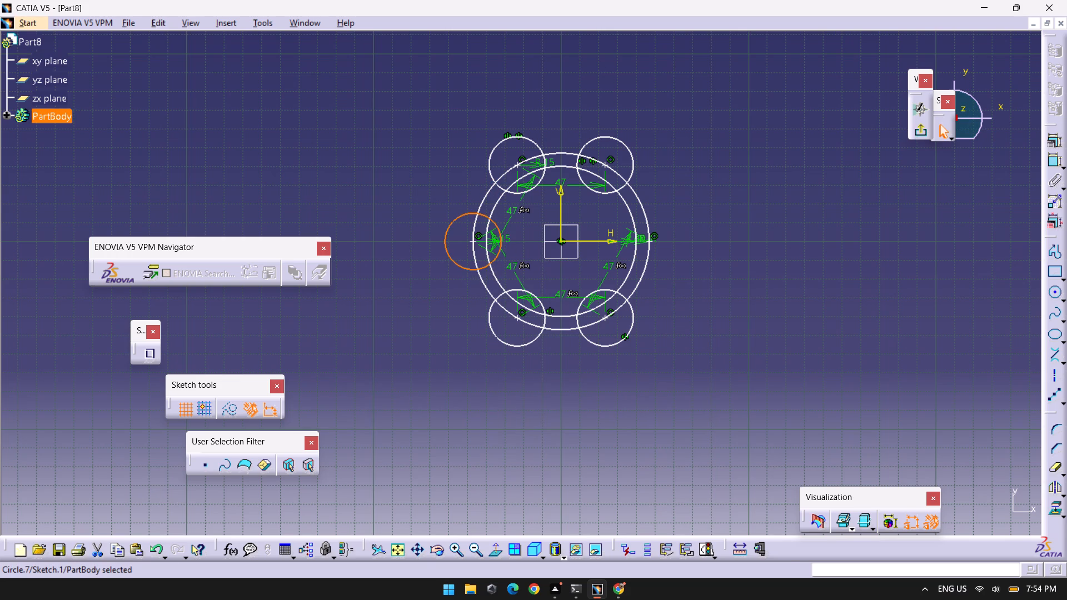
Mirror the leftmost 15 mm radius circle about the sketch's vertical axis.
left_click(1053, 486)
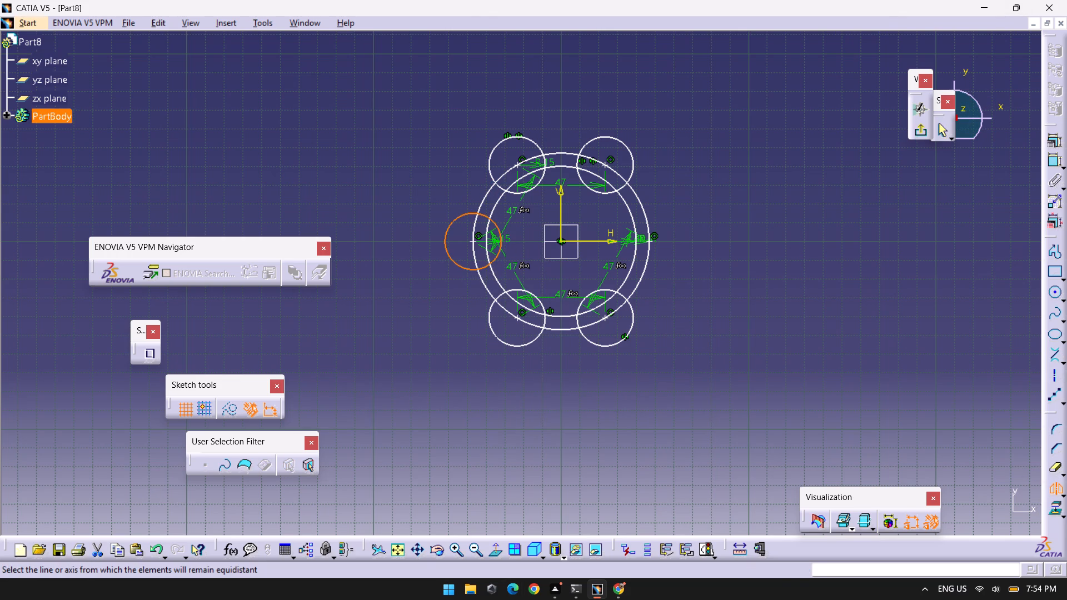
left_click(562, 203)
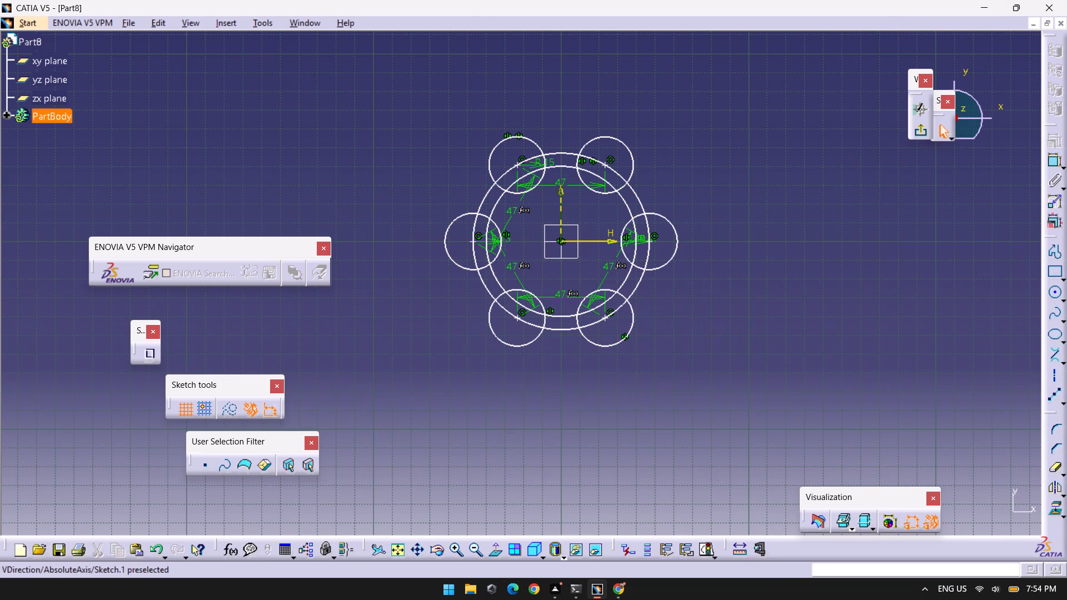
Delete the outer 47 mm radius circle from the sketch.
left_click(567, 152)
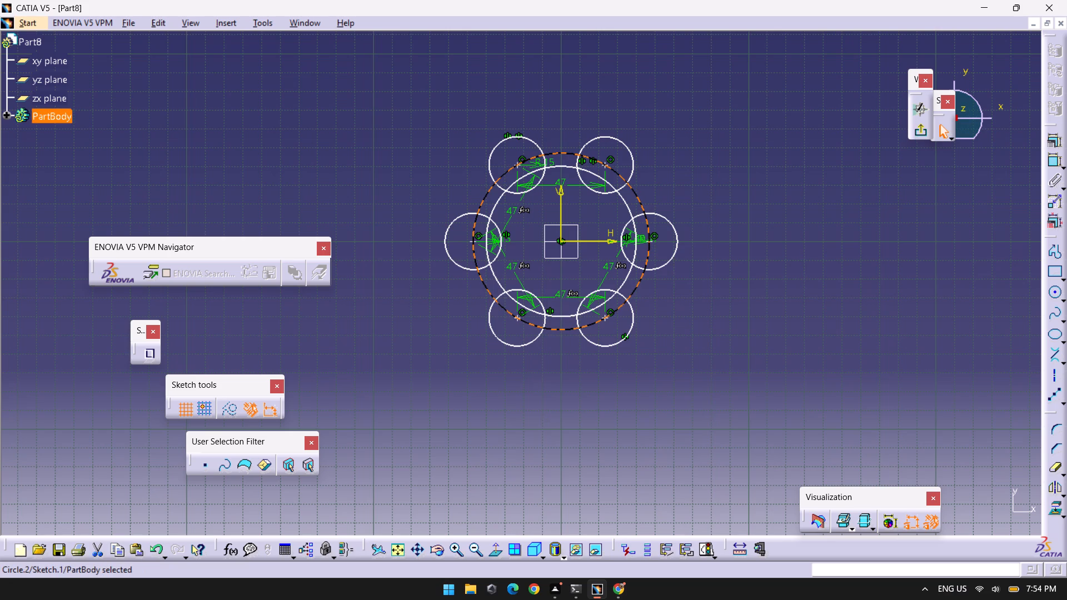
key("Delete")
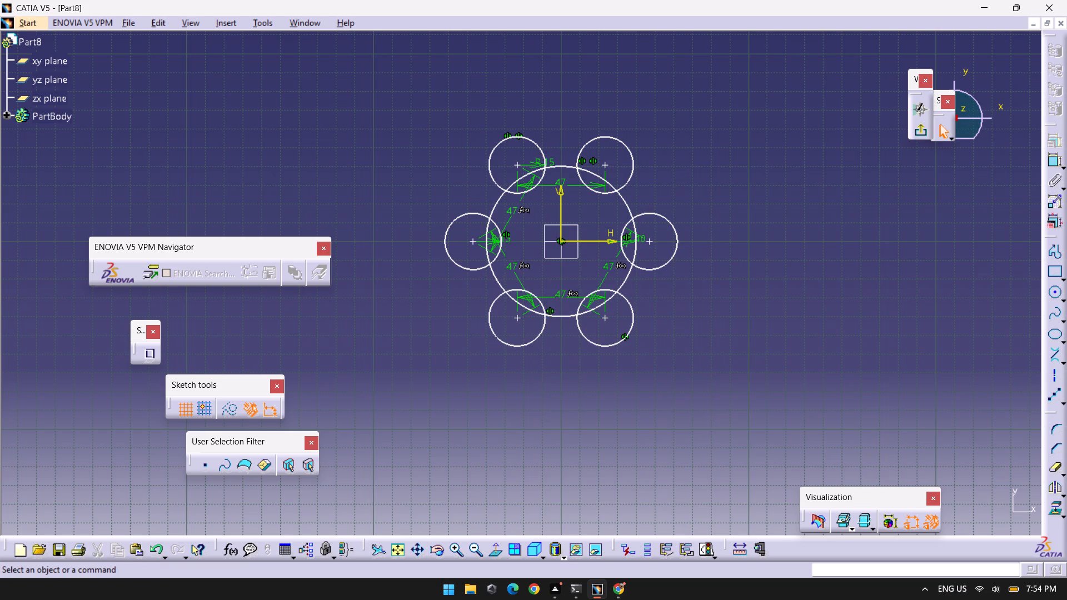
Trim away the portions of the six 15 mm radius circles lying outside the 40 mm radius circle.
double_click(1056, 472)
left_click(512, 137)
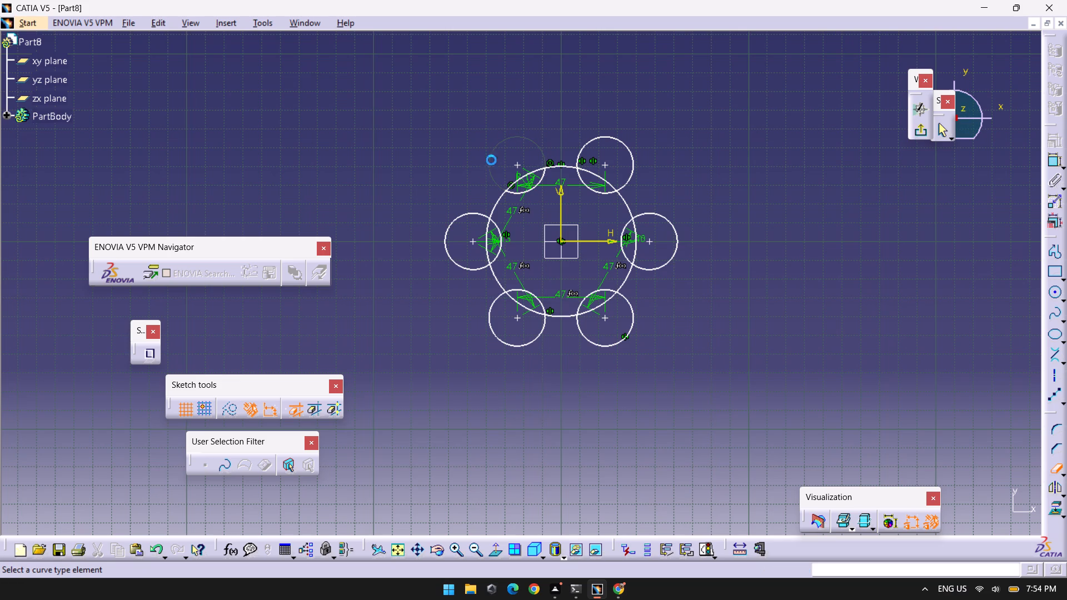
left_click(448, 234)
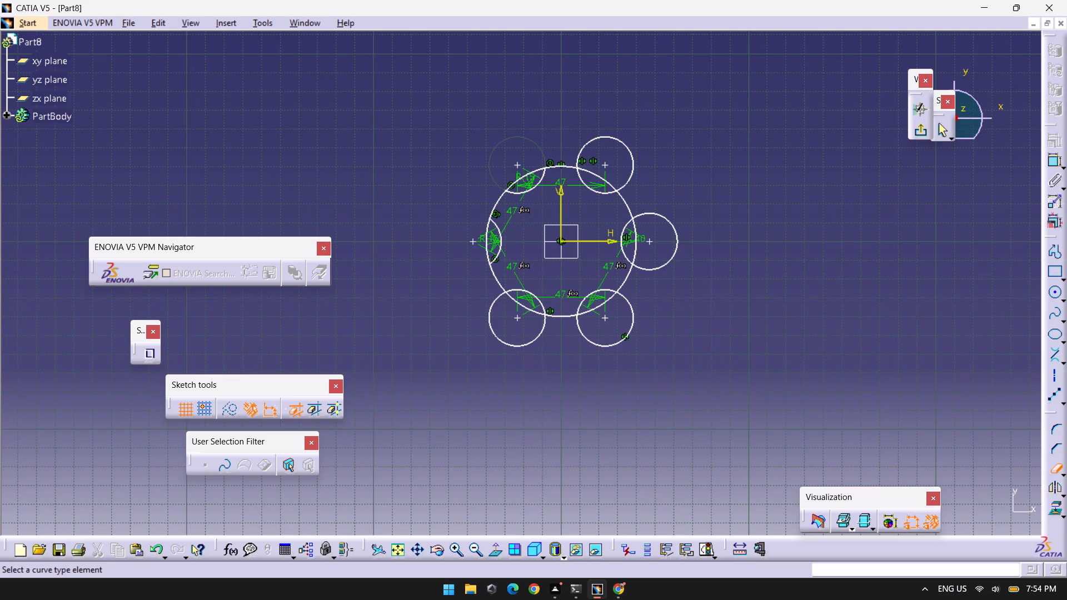
left_click(510, 341)
left_click(615, 341)
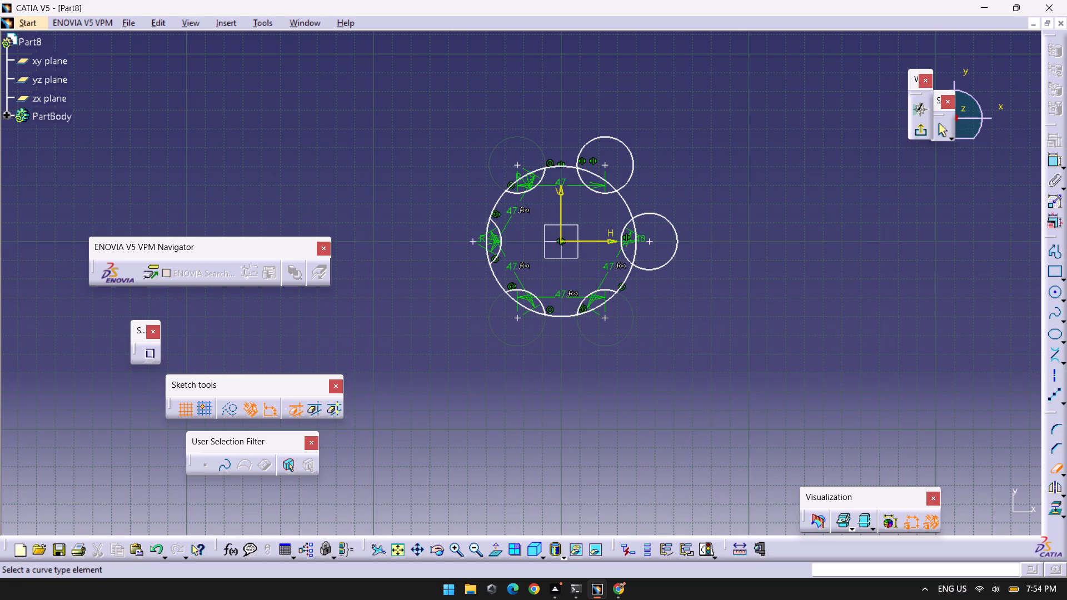
left_click(679, 241)
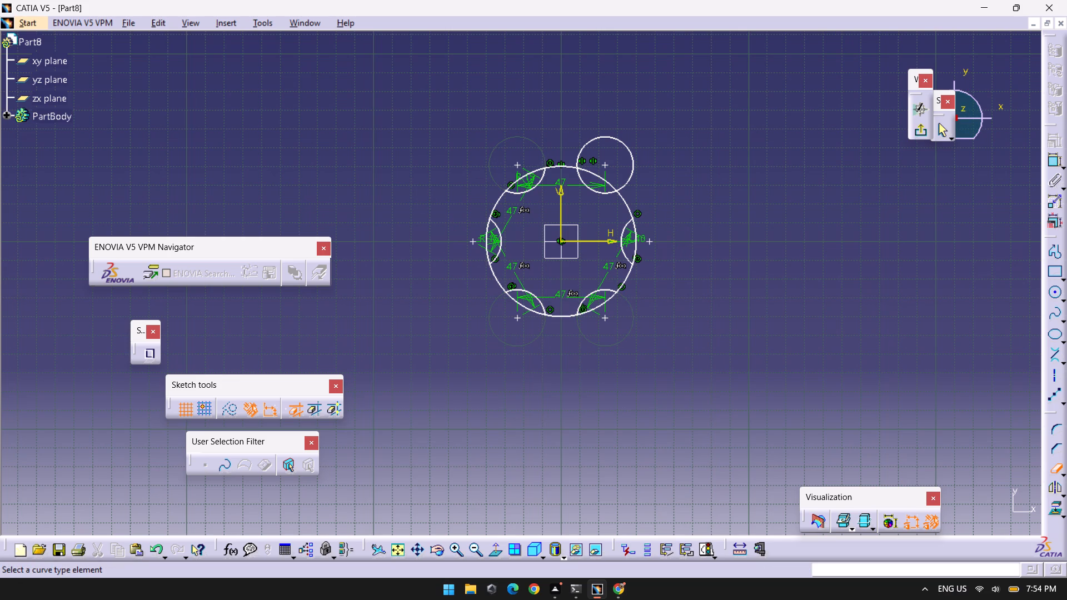
left_click(623, 144)
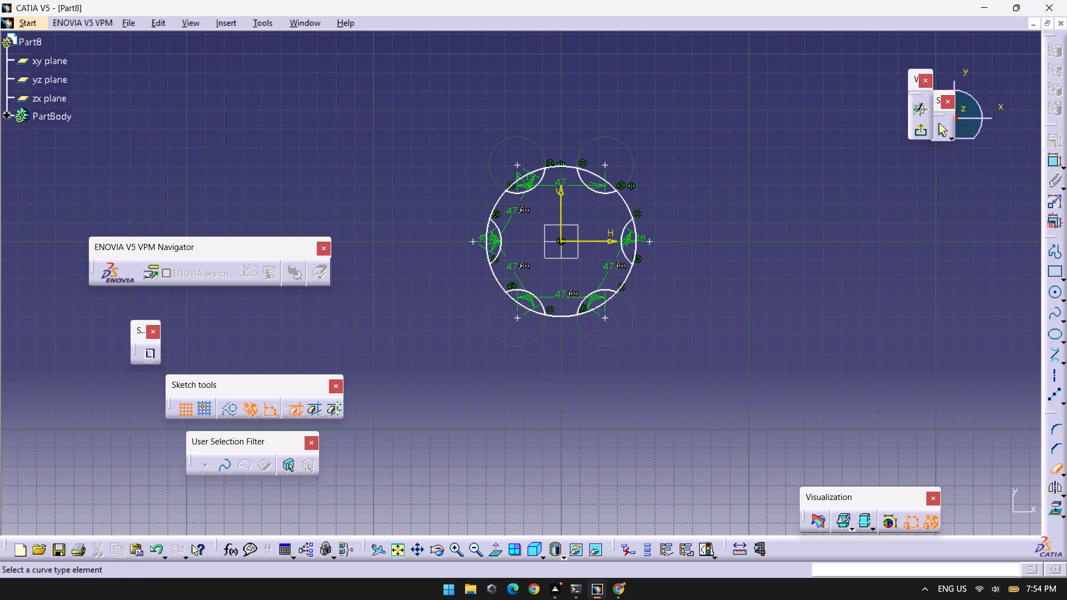
Trim the 40 mm radius circle where it crosses the six small arcs, leaving a closed scalloped outline.
left_click(528, 174)
left_click(605, 184)
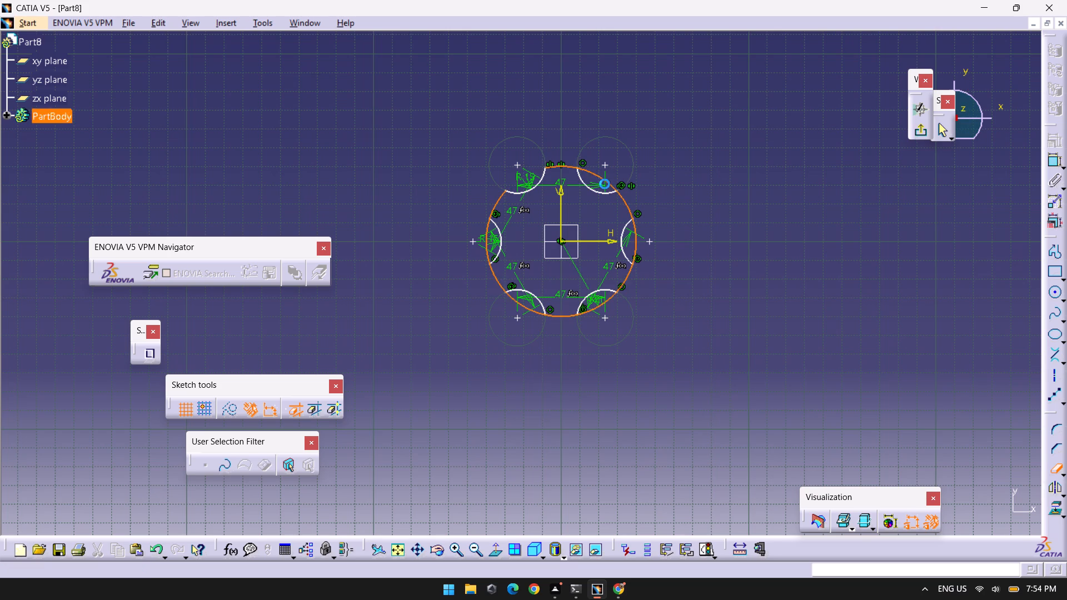
left_click(634, 240)
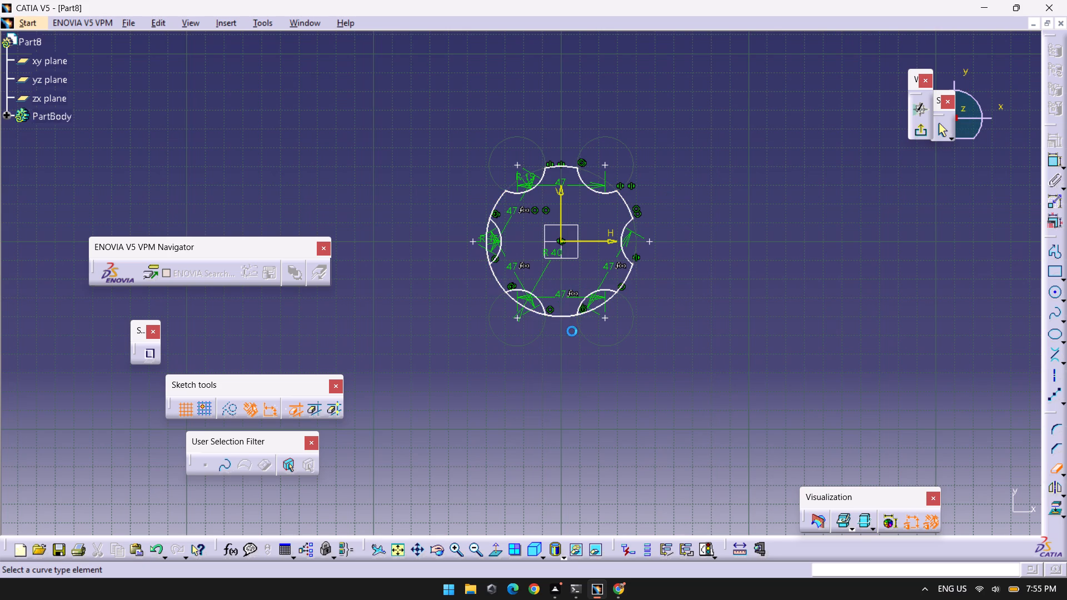
left_click(602, 311)
left_click(603, 303)
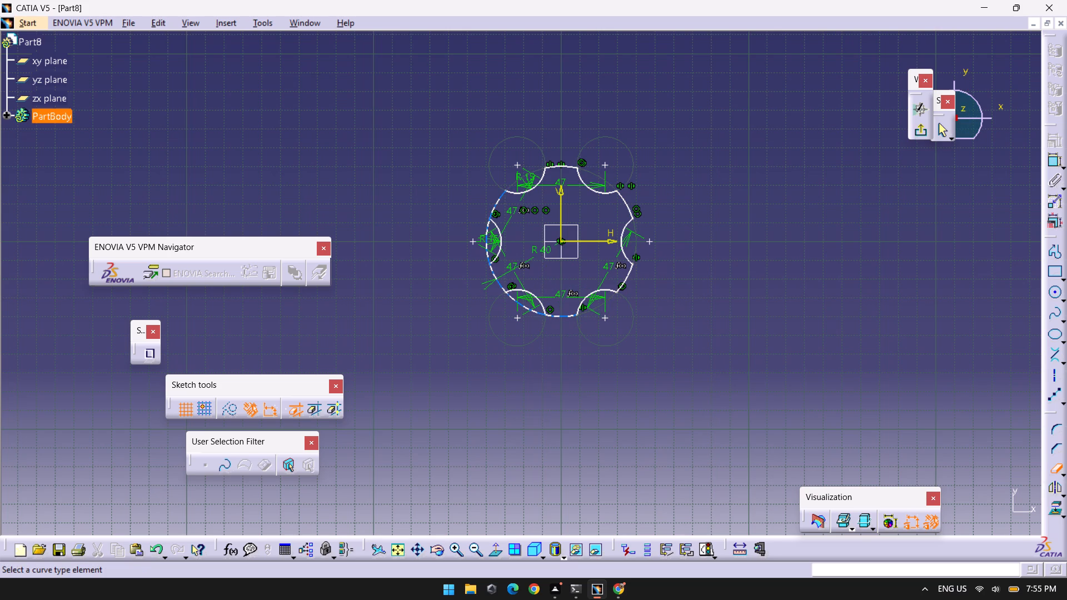
left_click(522, 307)
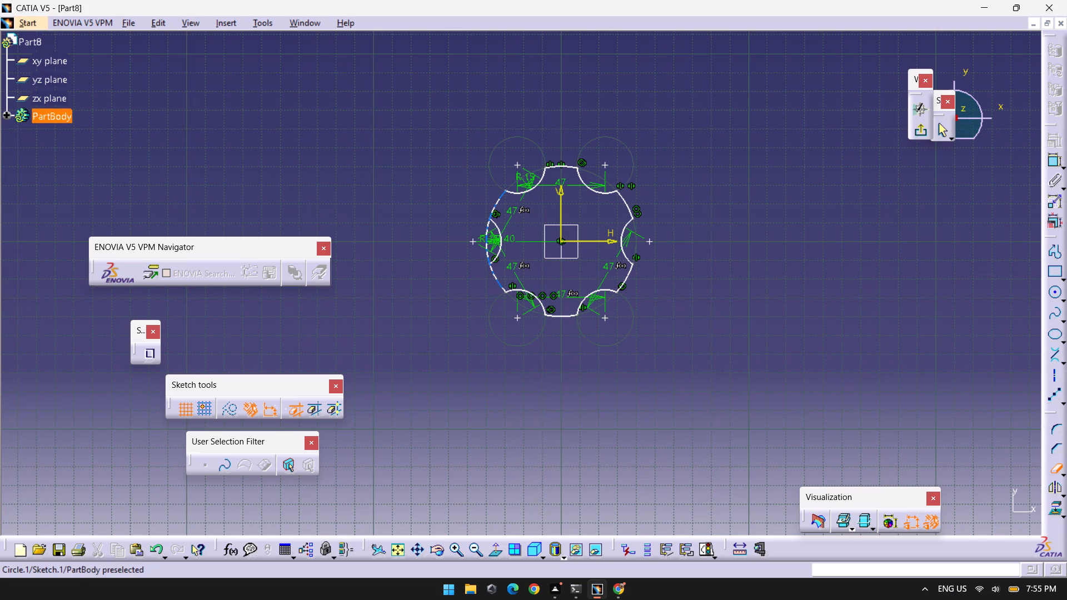
left_click(485, 236)
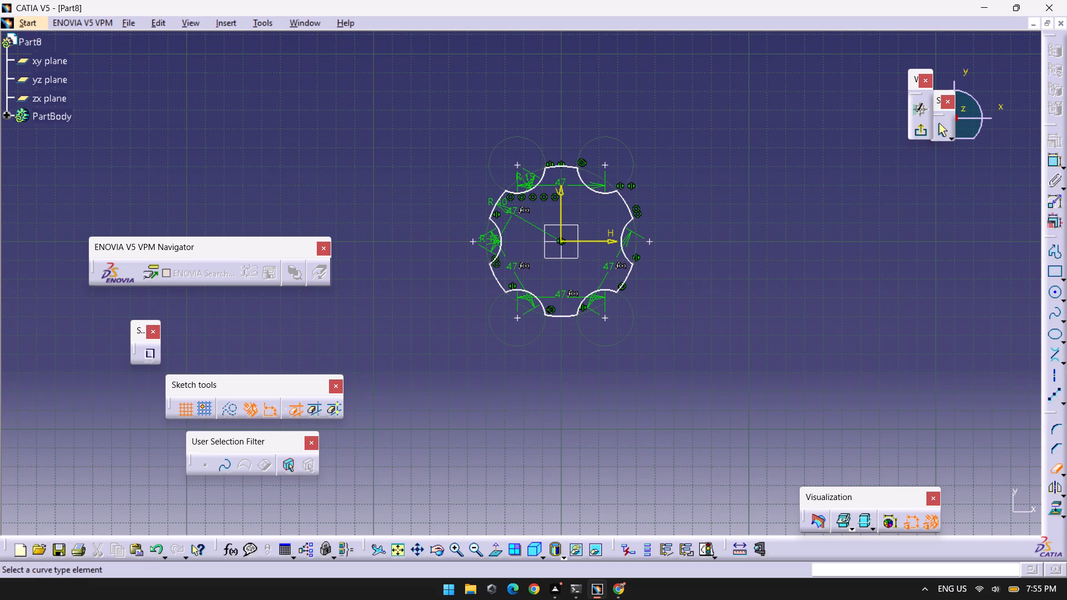
key("Escape")
key("Escape")
key("Escape")
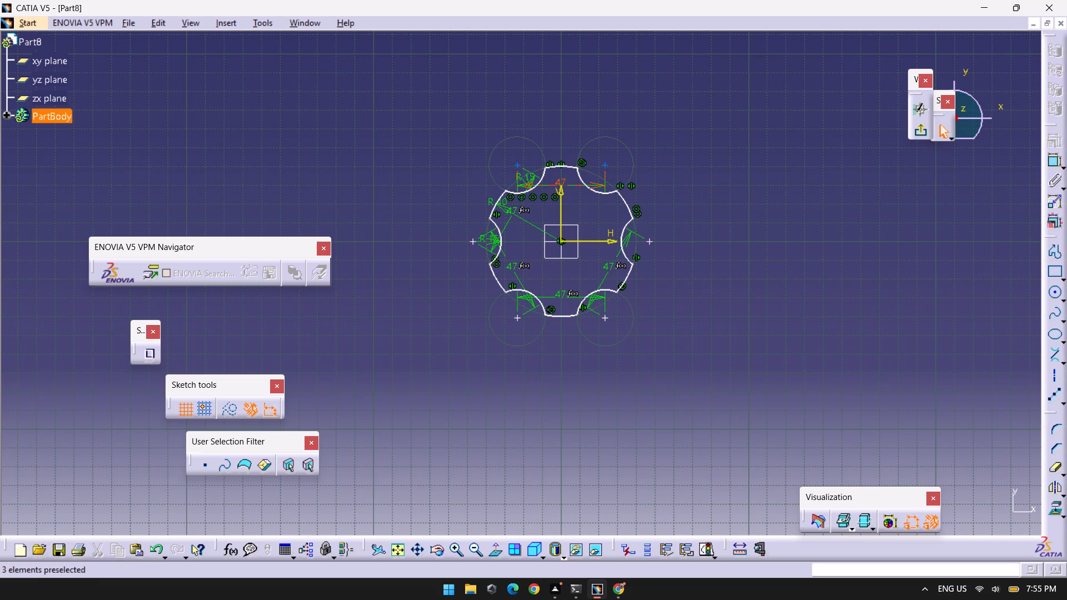
Delete the six equidistant points around the scalloped outline and dismiss the knowledge report.
left_click(516, 169)
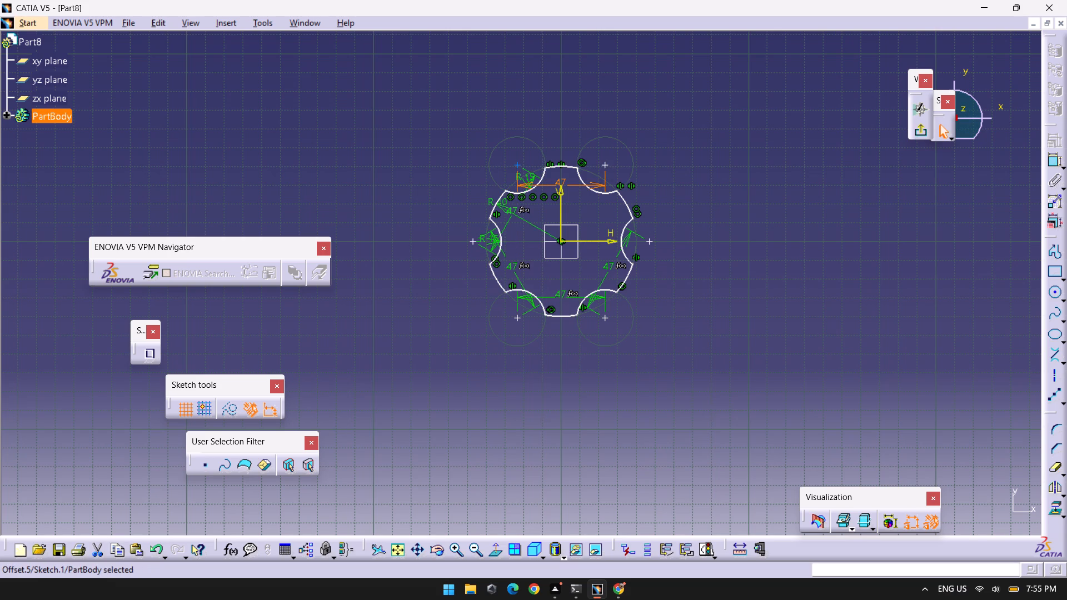
left_click(516, 164)
left_click(606, 164, "ctrl")
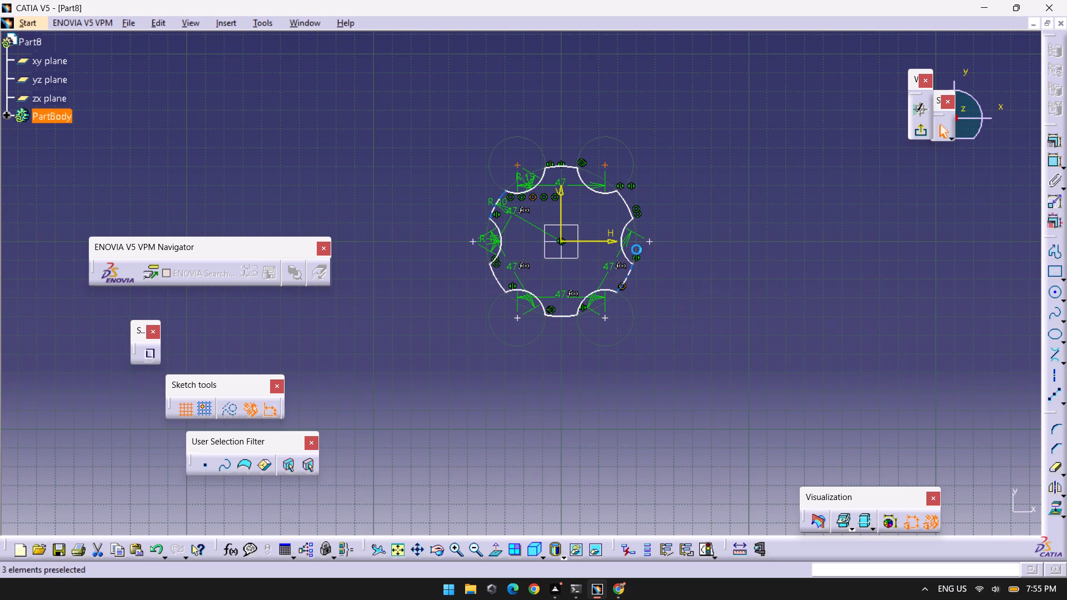
left_click(649, 243, "ctrl")
left_click(607, 319, "ctrl")
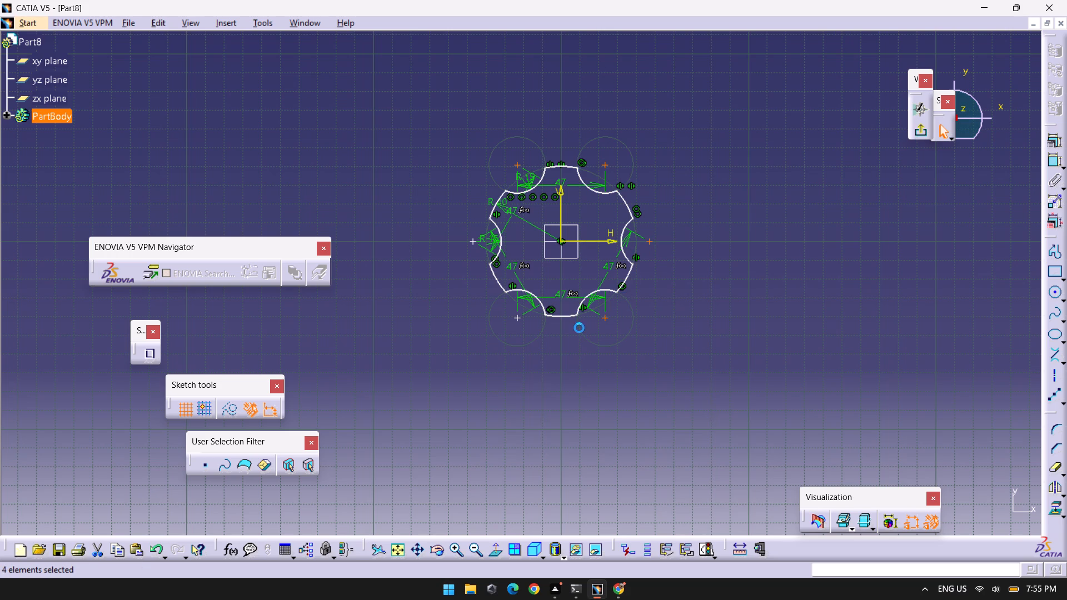
left_click(518, 317, "ctrl")
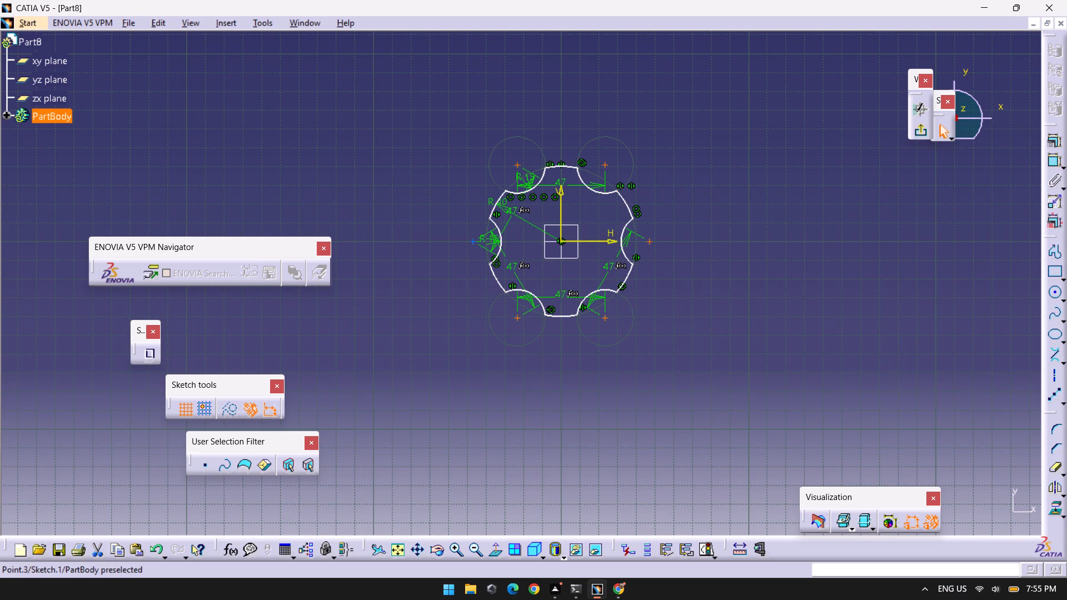
left_click(473, 243, "ctrl")
key("Delete")
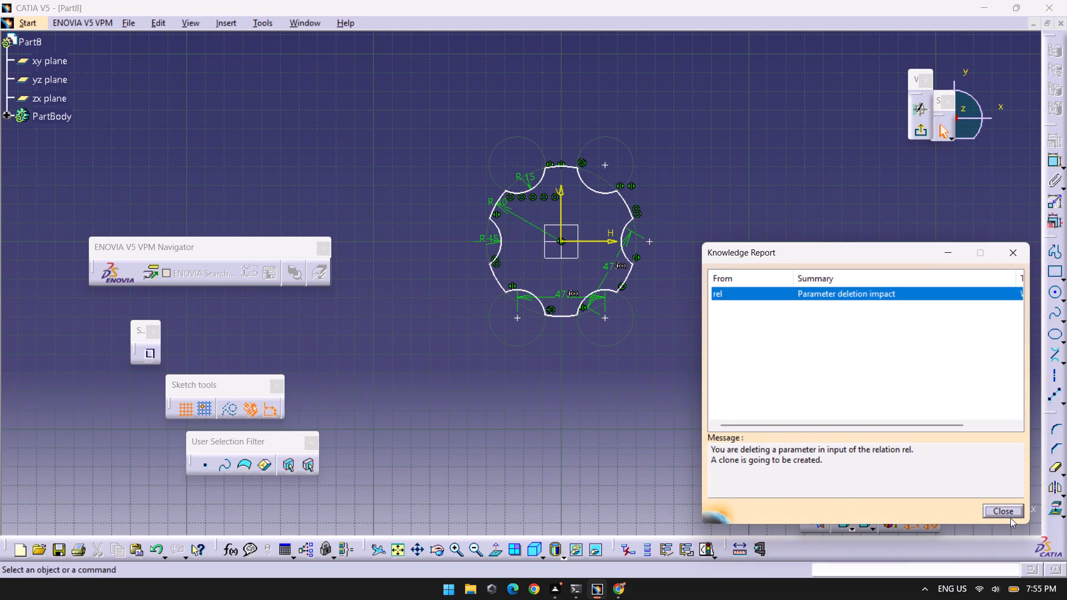
left_click(1010, 518)
left_click(1014, 509)
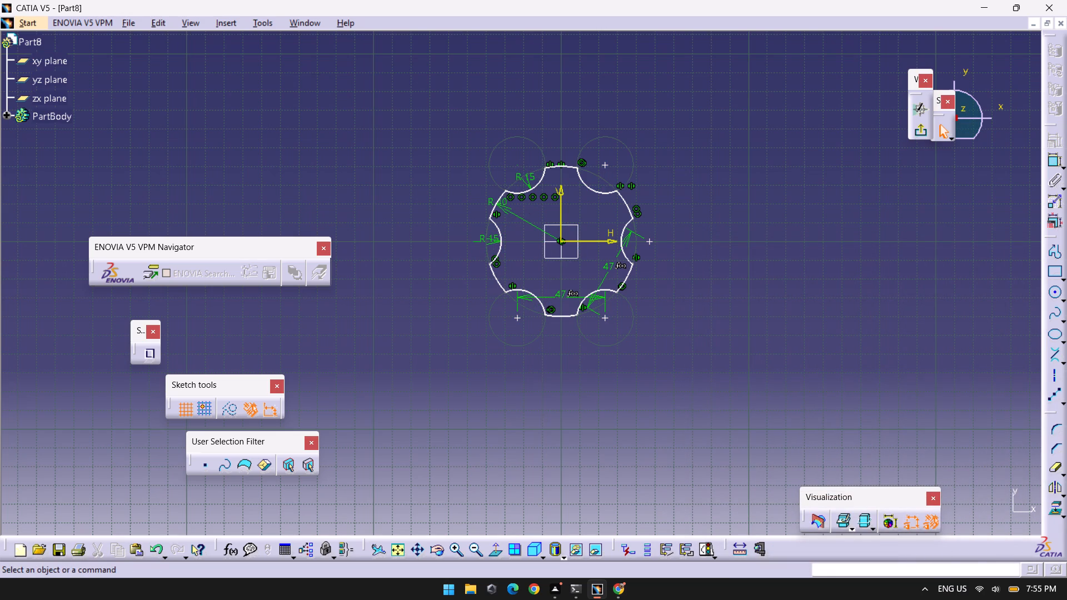
Delete the four leftover points at the upper-right, lower-left, lower-right and rightmost scallop centres.
left_click(604, 166)
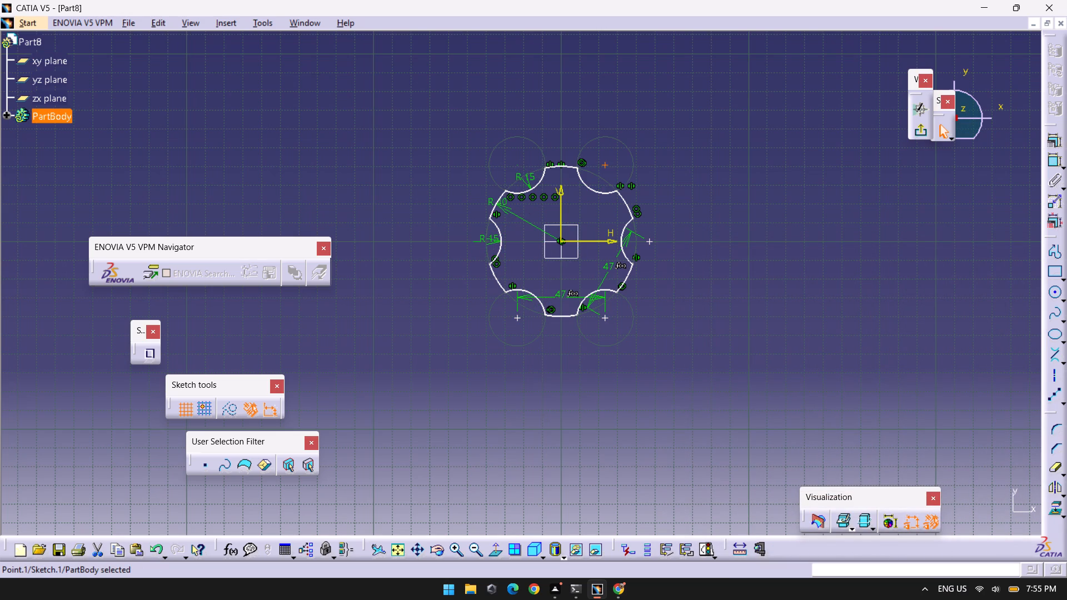
left_click(516, 315, "ctrl")
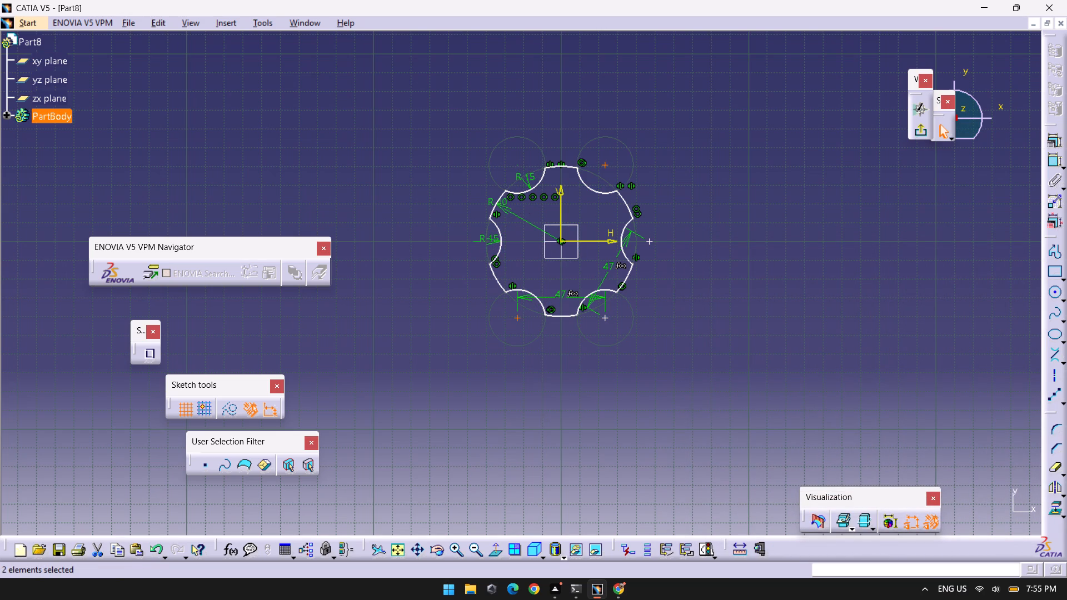
left_click(607, 318, "ctrl")
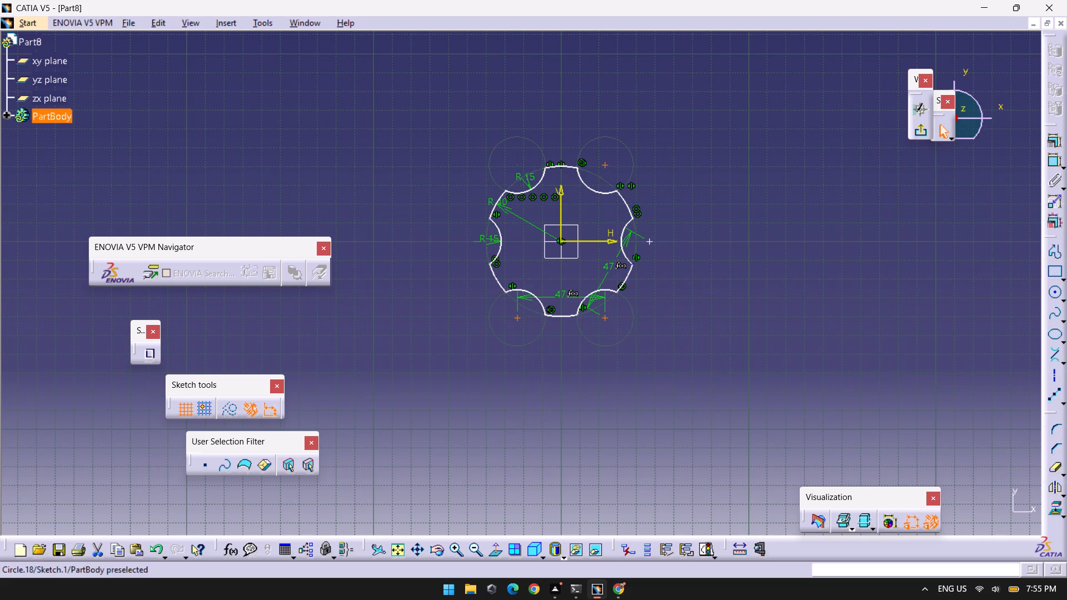
left_click(651, 241, "ctrl")
key("Delete")
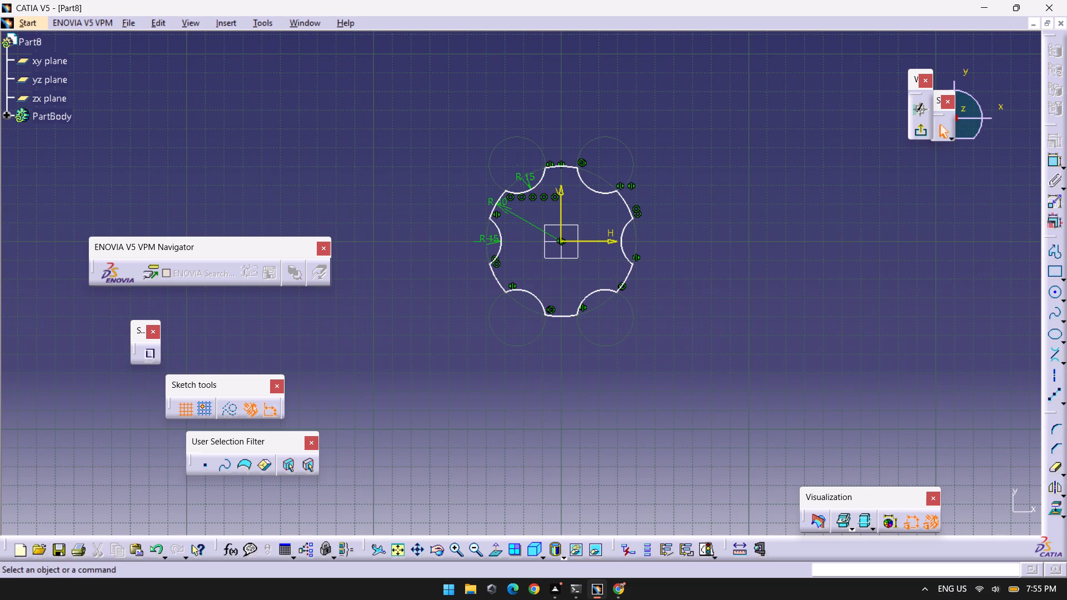
Delete the symmetry constraint linking the two upper scallops about the vertical axis.
left_click(518, 137)
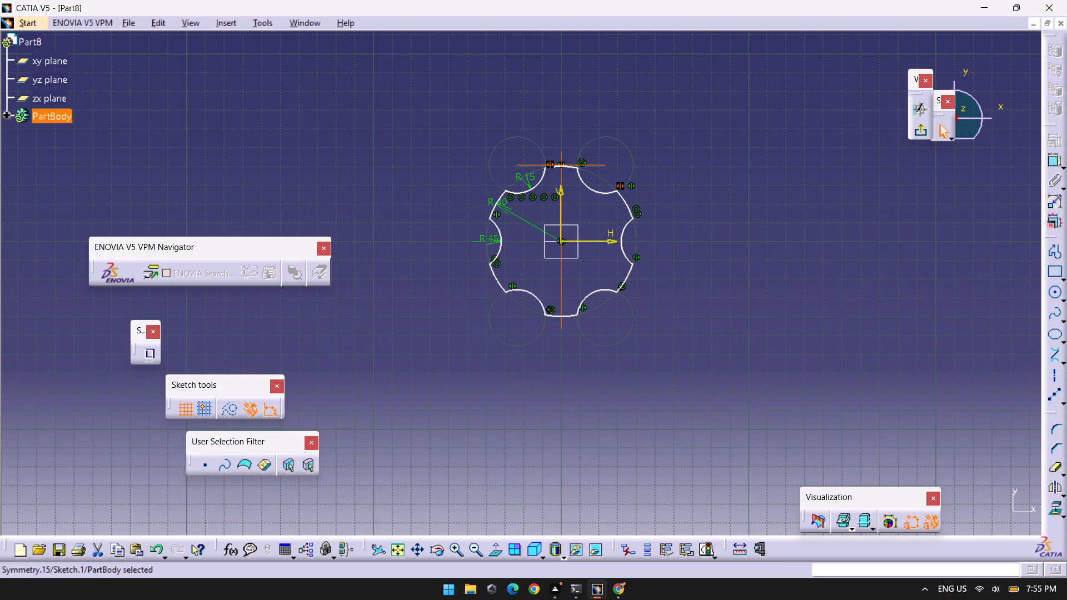
key("Delete")
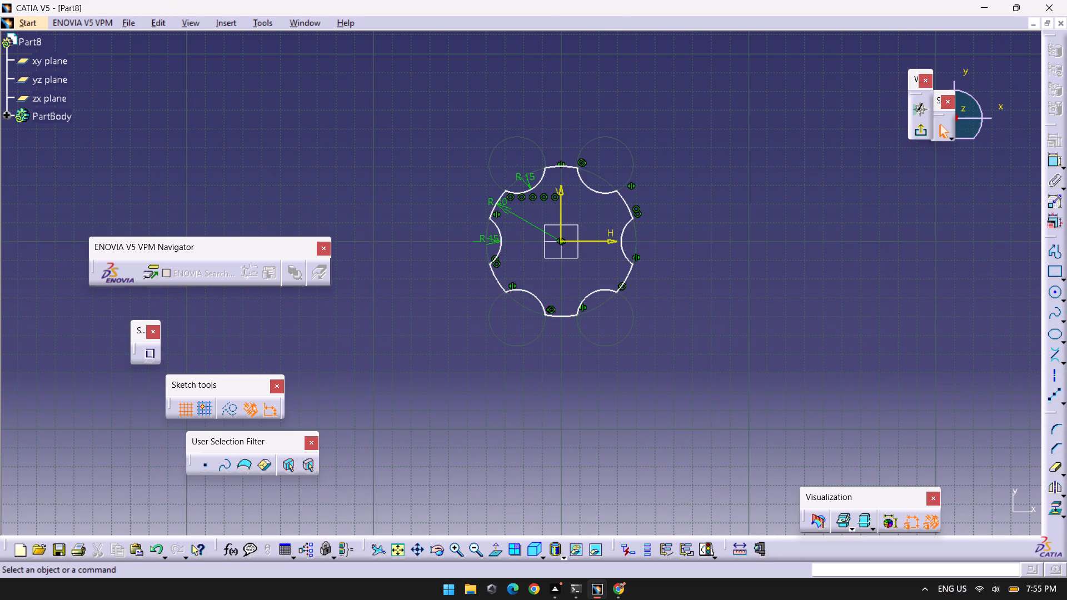
Exit the sketch and pad the scalloped profile to a length of 20 mm.
left_click(925, 133)
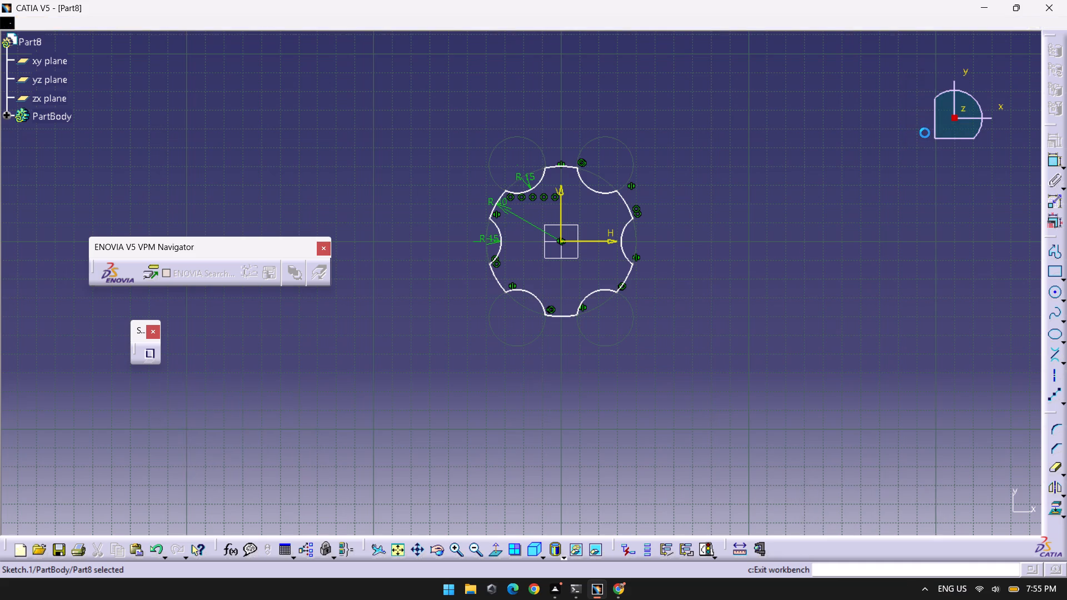
left_click(1056, 240)
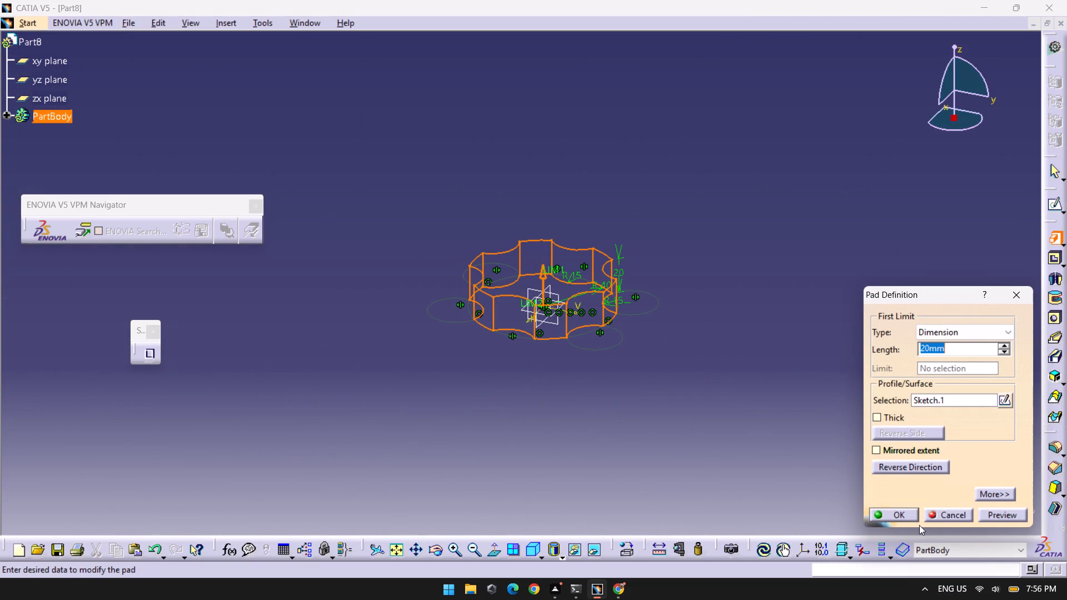
left_click(898, 513)
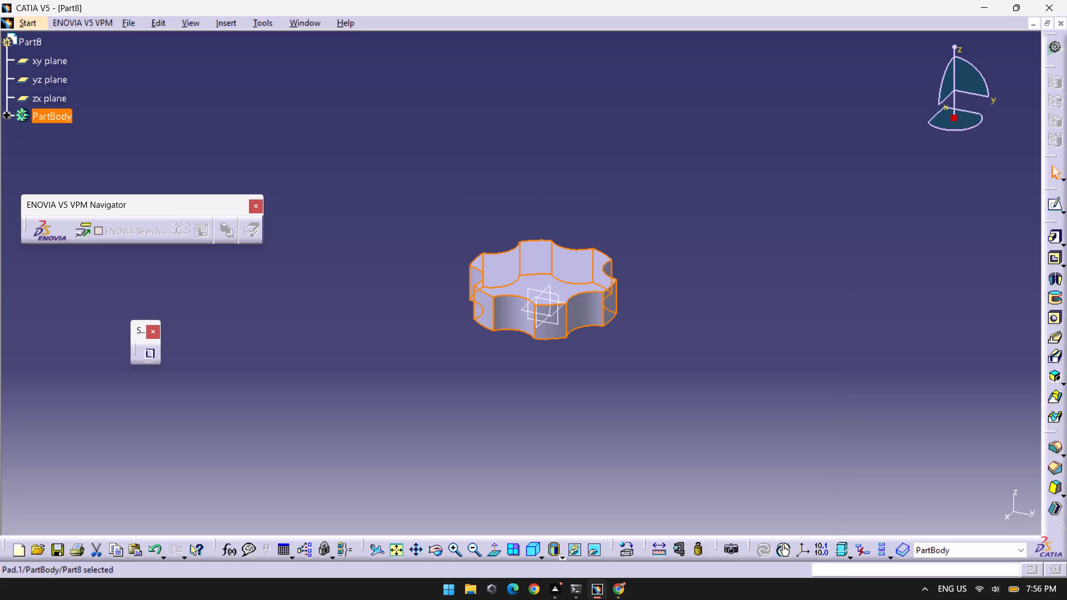
Start a sketch on the scalloped pad's top face and draw a 20 mm radius circle centred on the origin.
left_click(517, 273)
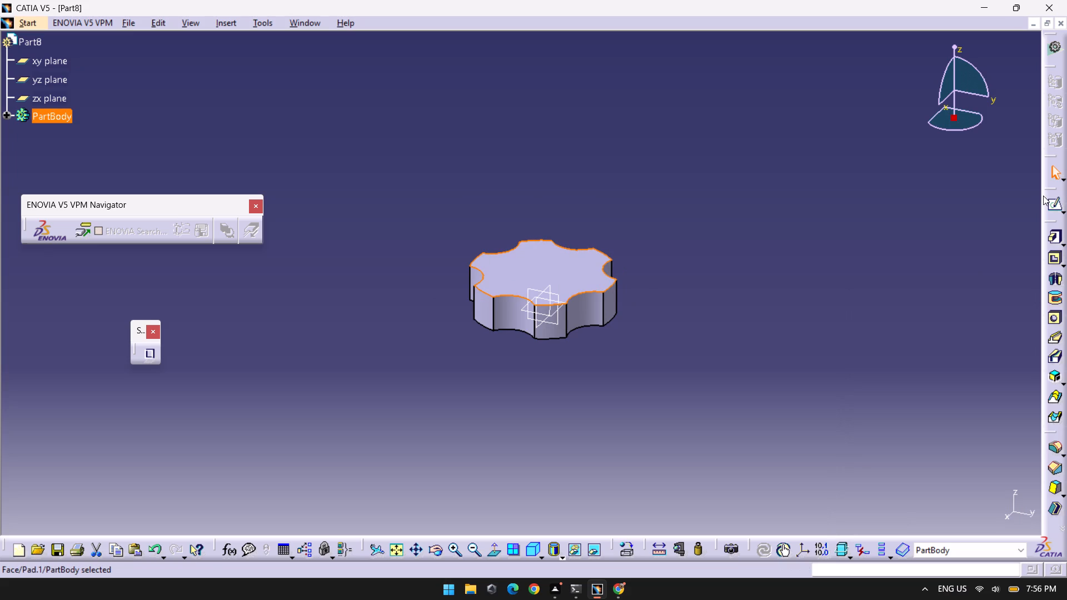
left_click(1057, 203)
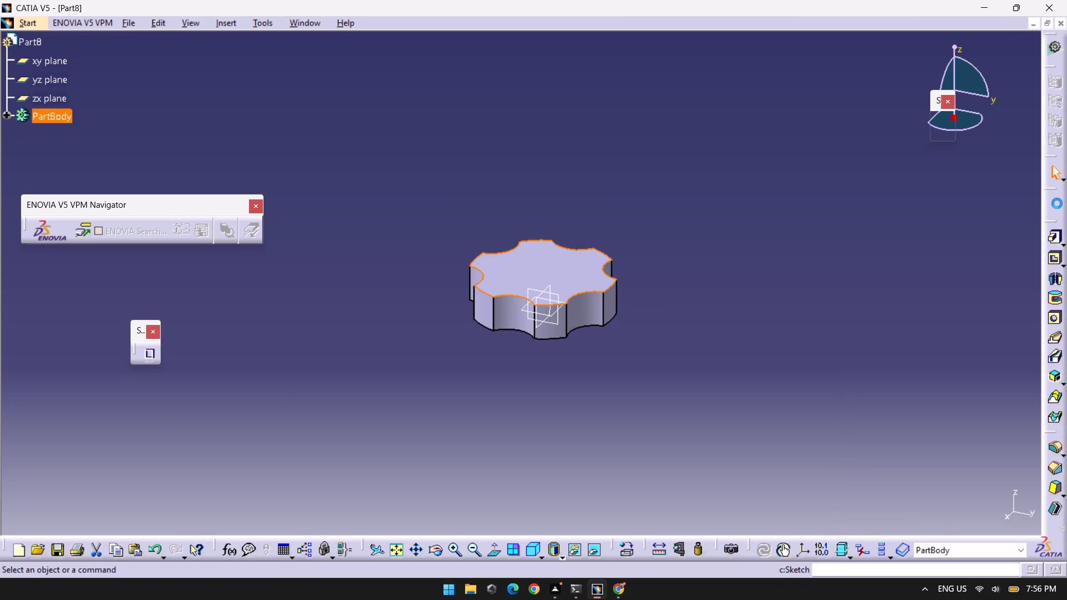
middle_click_drag(626, 246, 678, 267)
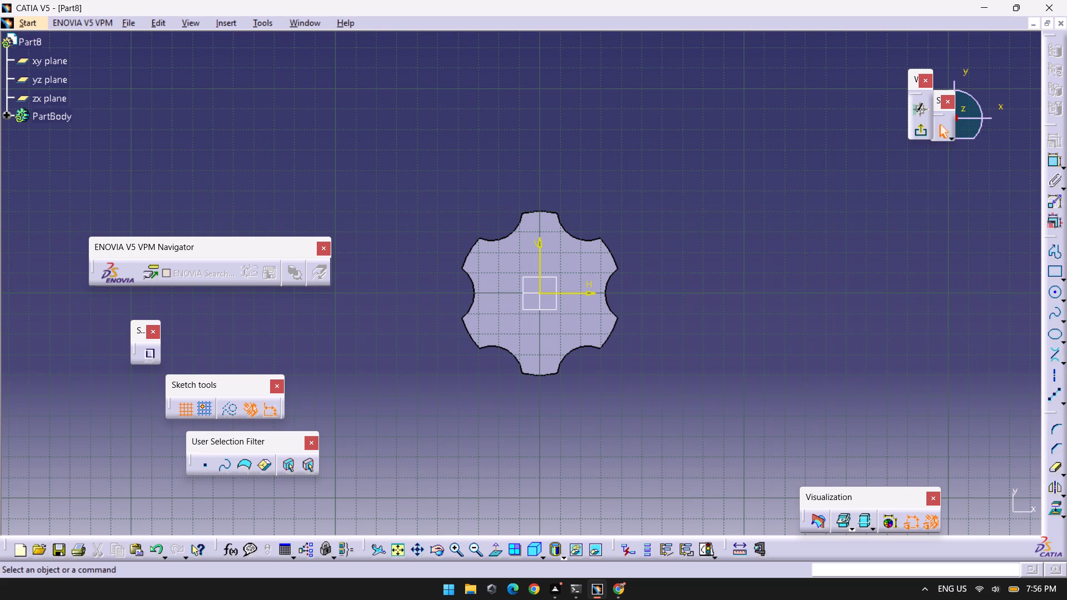
key("Return")
left_click(1050, 292)
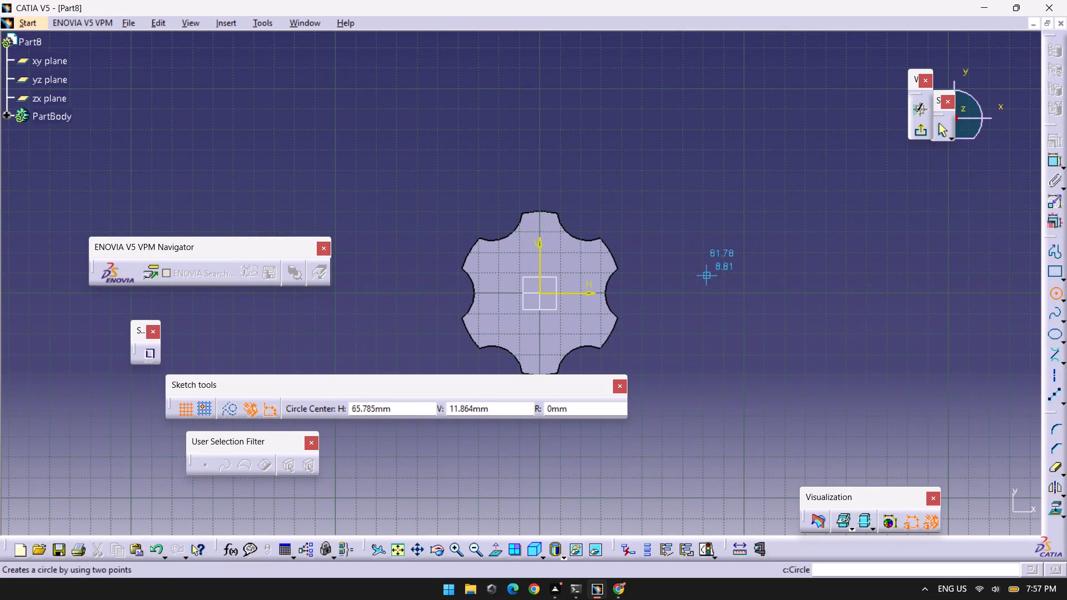
left_click(536, 293)
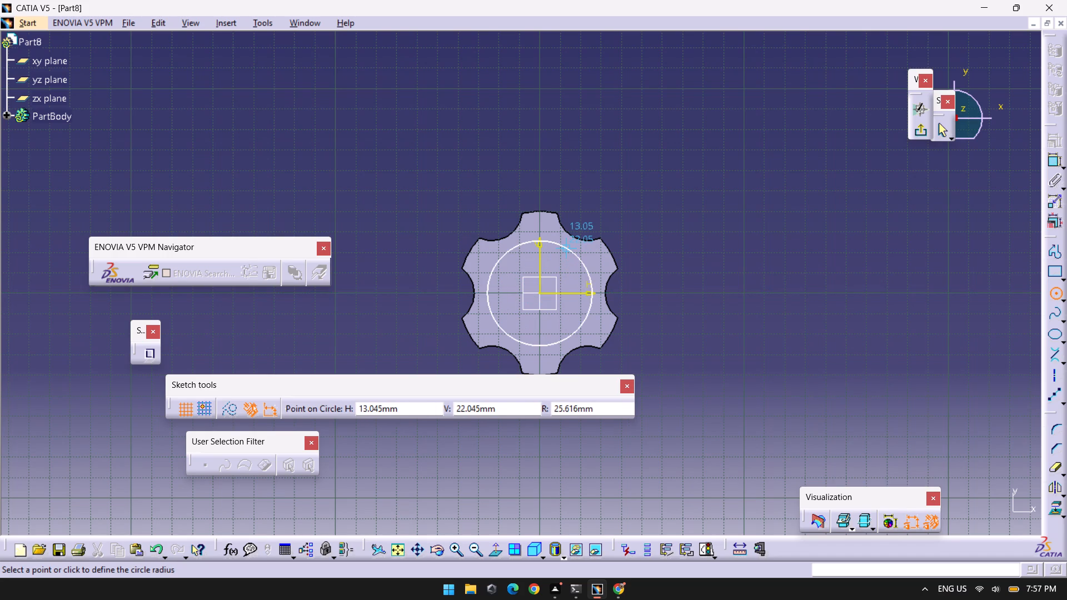
key("Tab")
key("Tab")
key("Tab")
type("20")
key("Return")
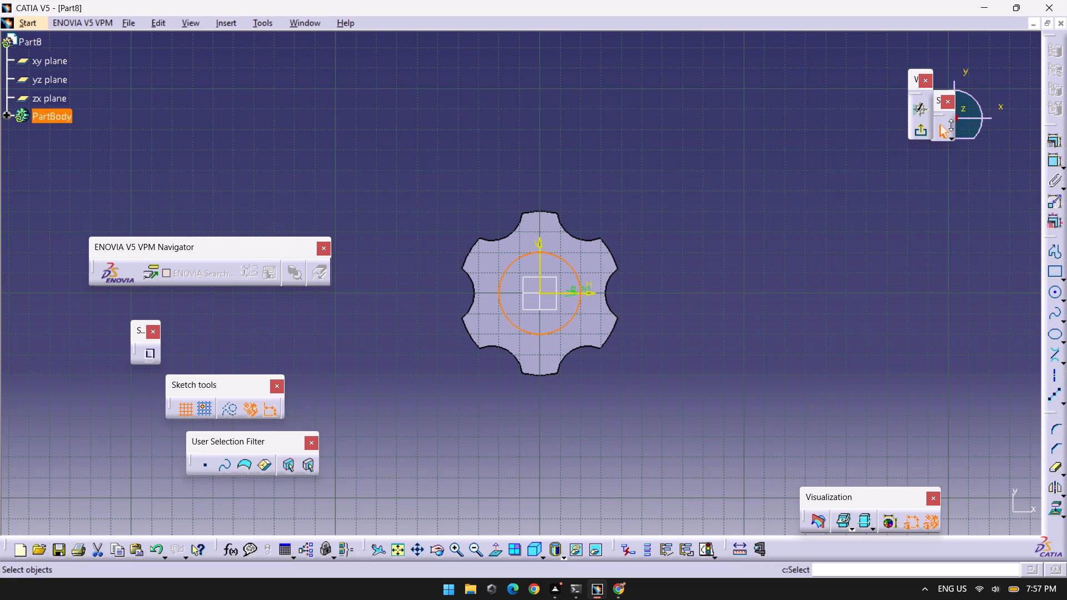
Exit the sketch and pad the circle 20 mm upward to form the central hub.
left_click(913, 132)
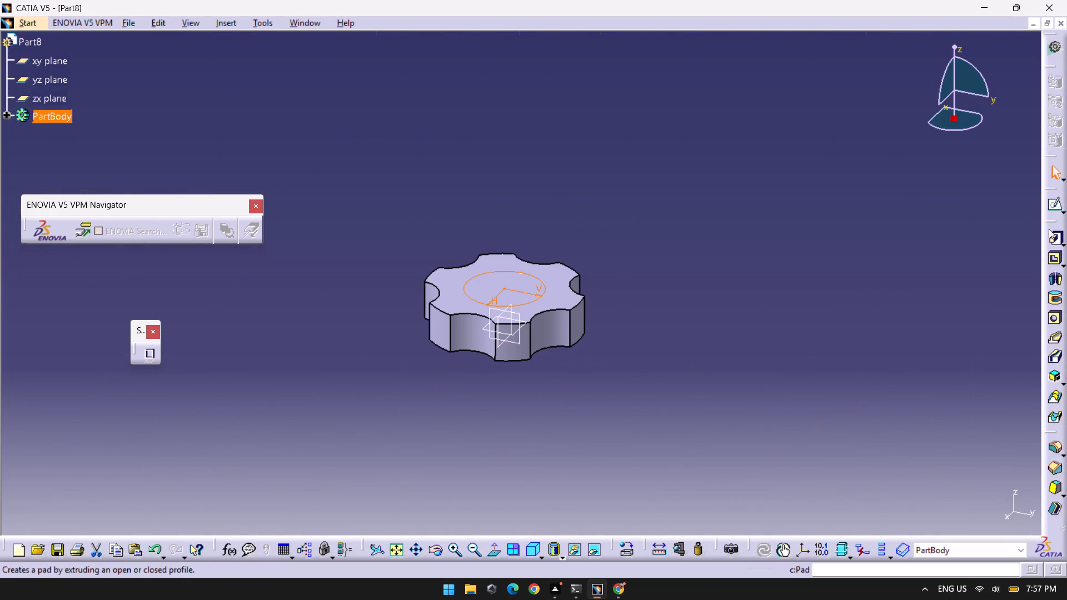
left_click(1049, 229)
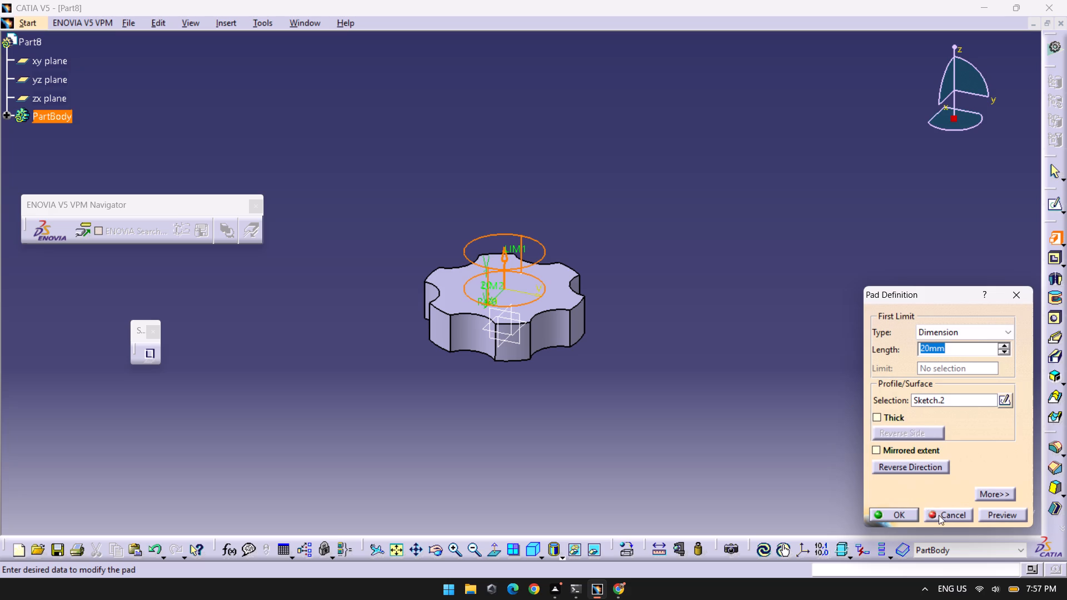
left_click(890, 510)
left_click(687, 344)
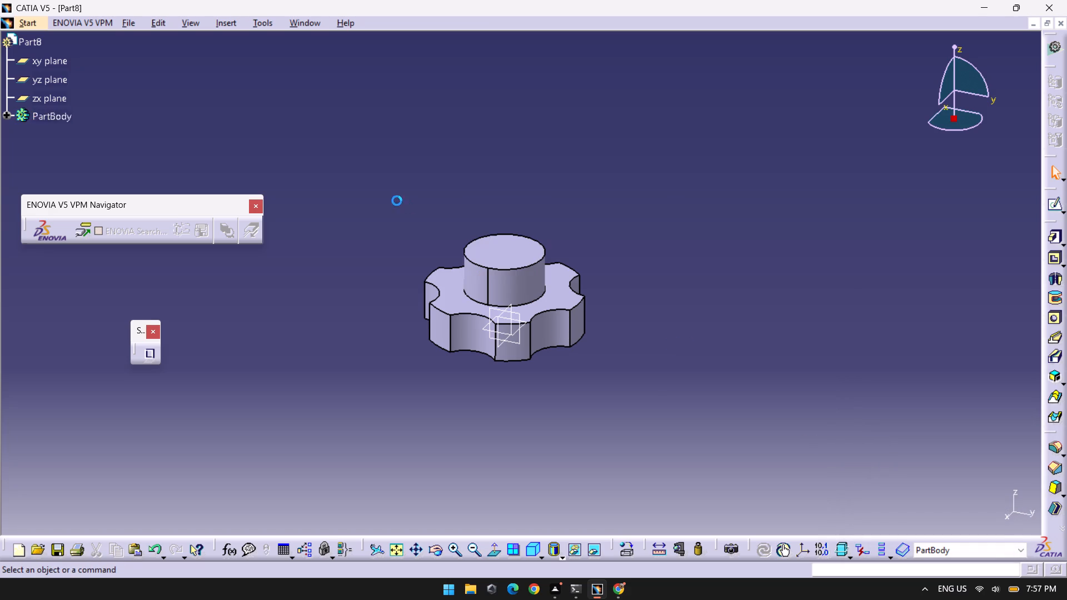
Chamfer the hub's top circular edge with a length of 4 mm at 45 degrees.
left_click(489, 267)
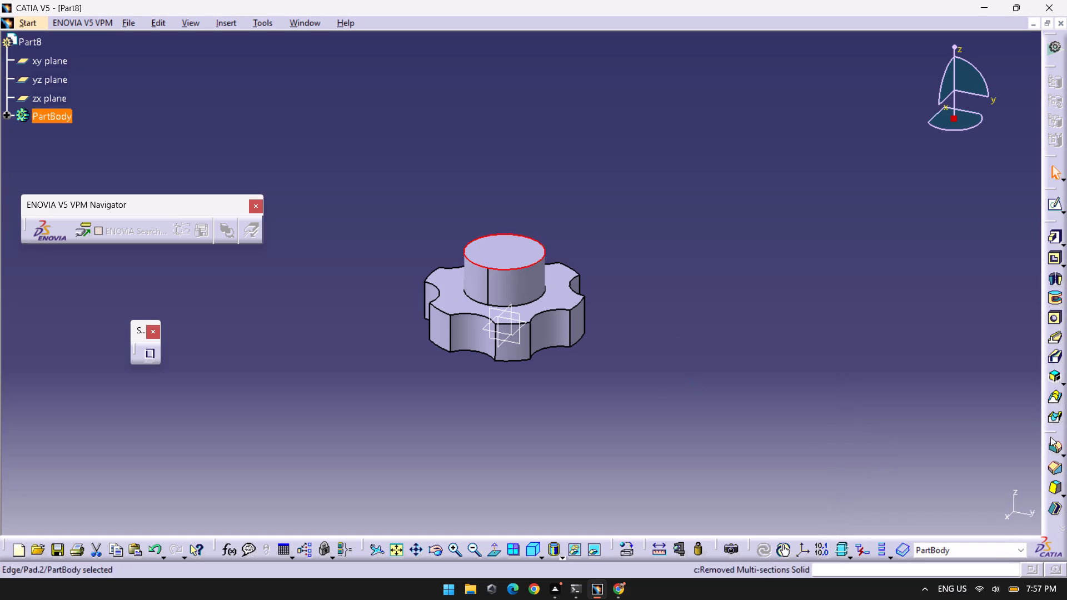
left_click(1050, 451)
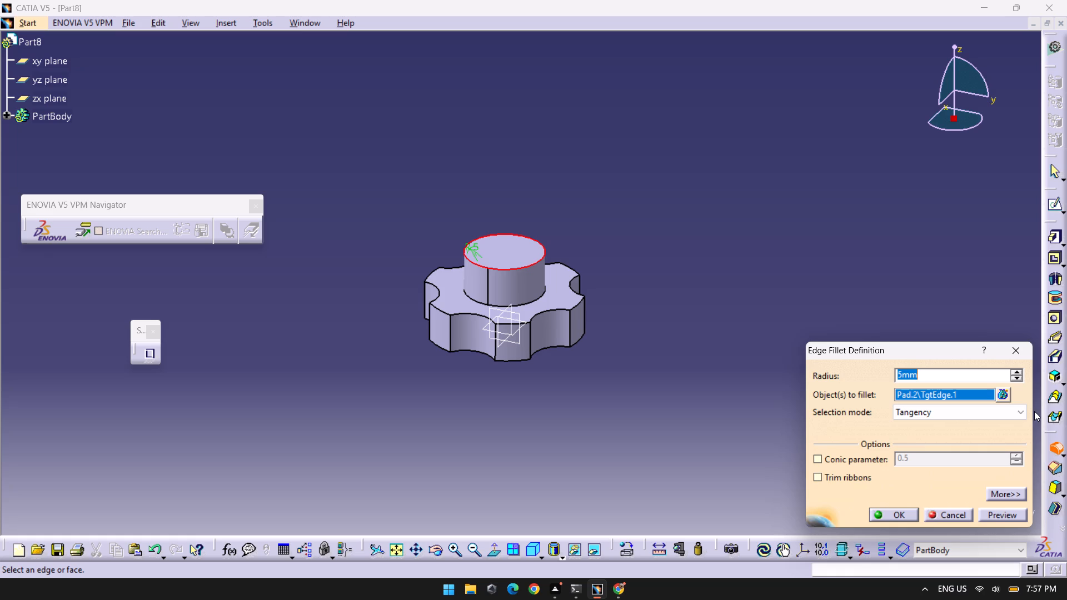
left_click(1018, 354)
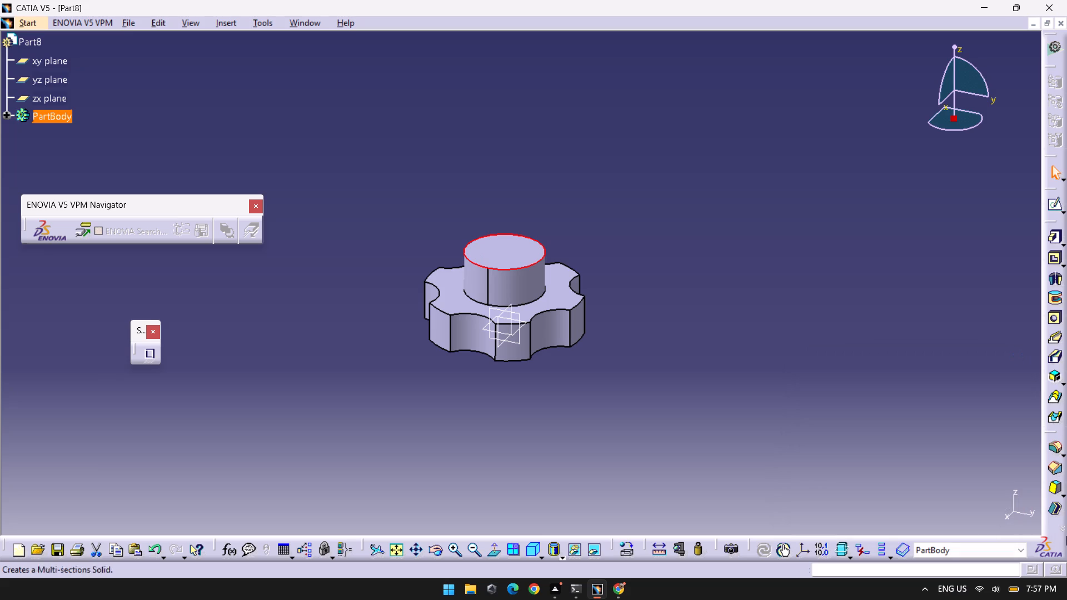
left_click(1050, 462)
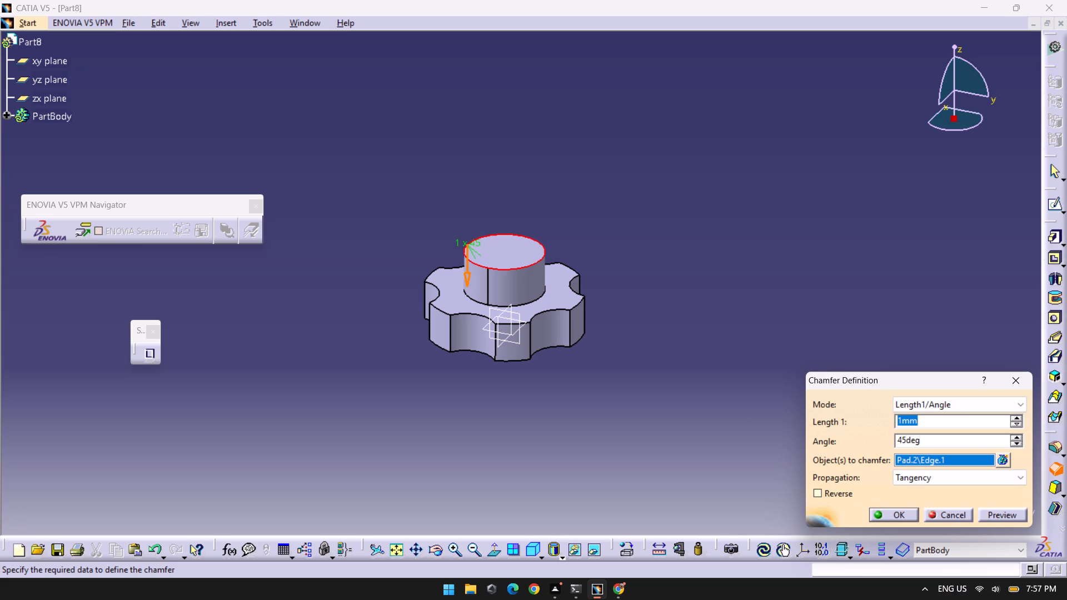
key("4")
left_click(998, 517)
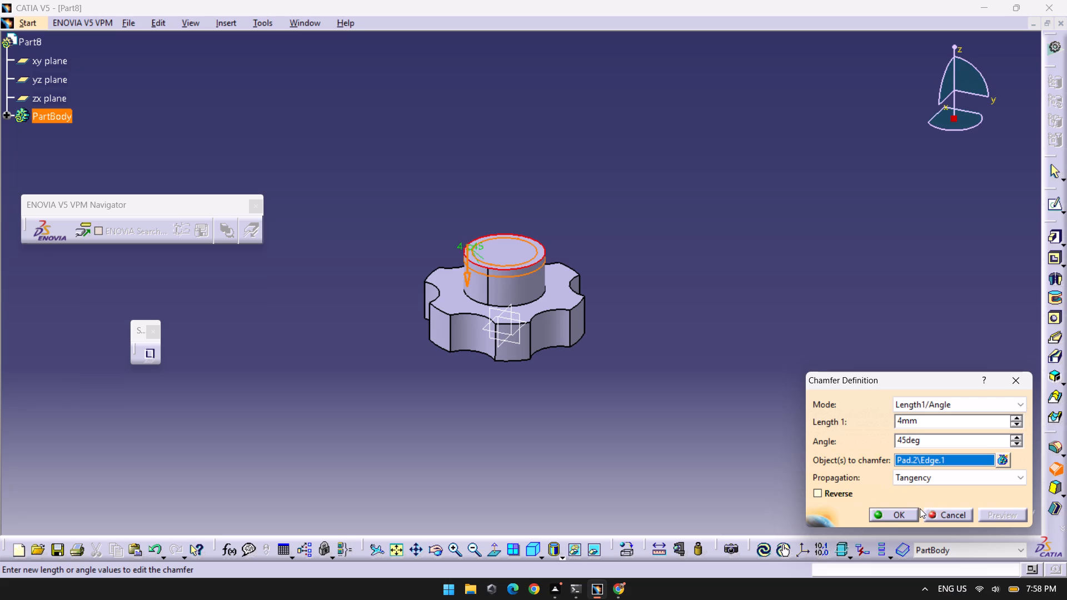
left_click(895, 512)
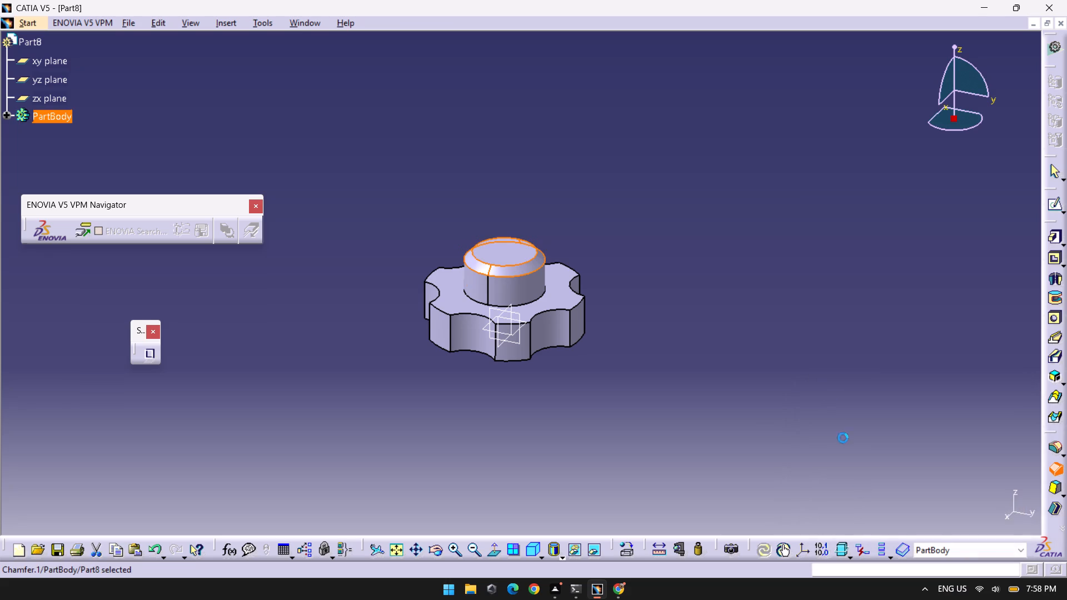
left_click(825, 360)
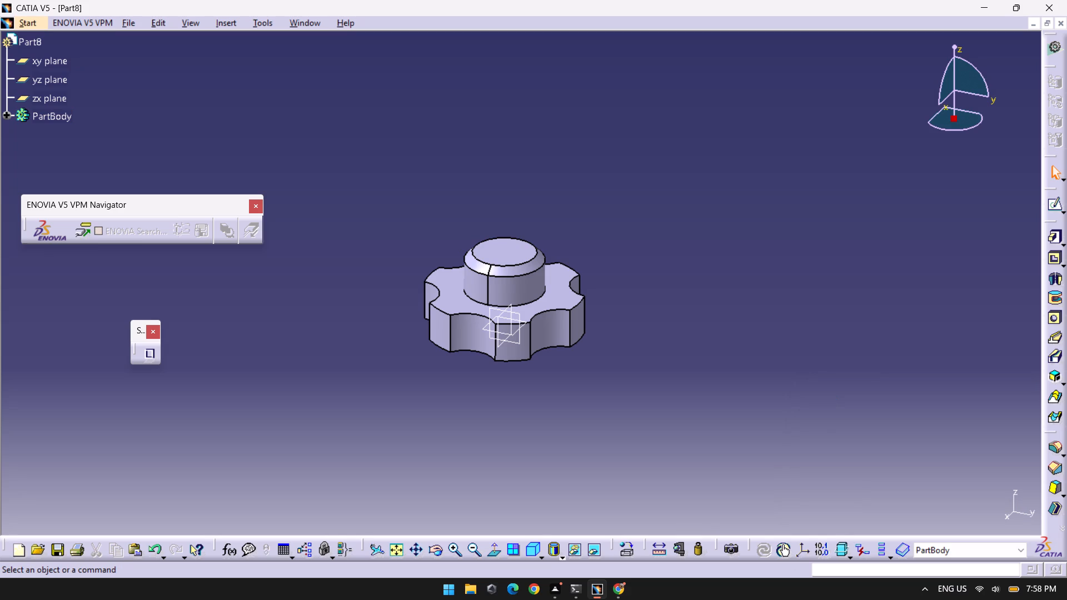
Fillet the top edge of the front-right scallop on the base with a 4 mm radius.
left_click(550, 308)
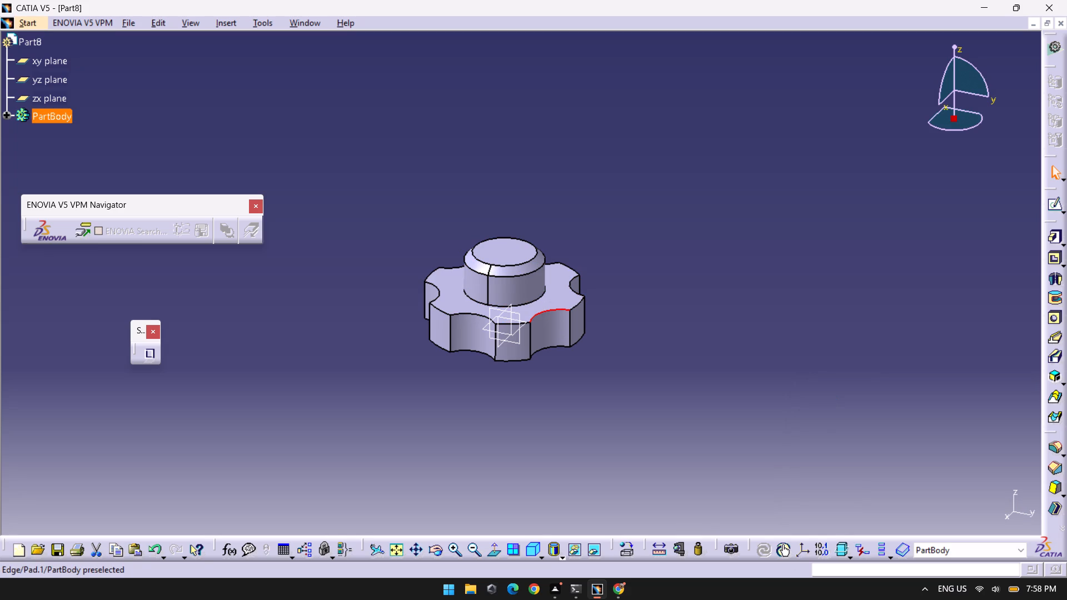
left_click(1055, 447)
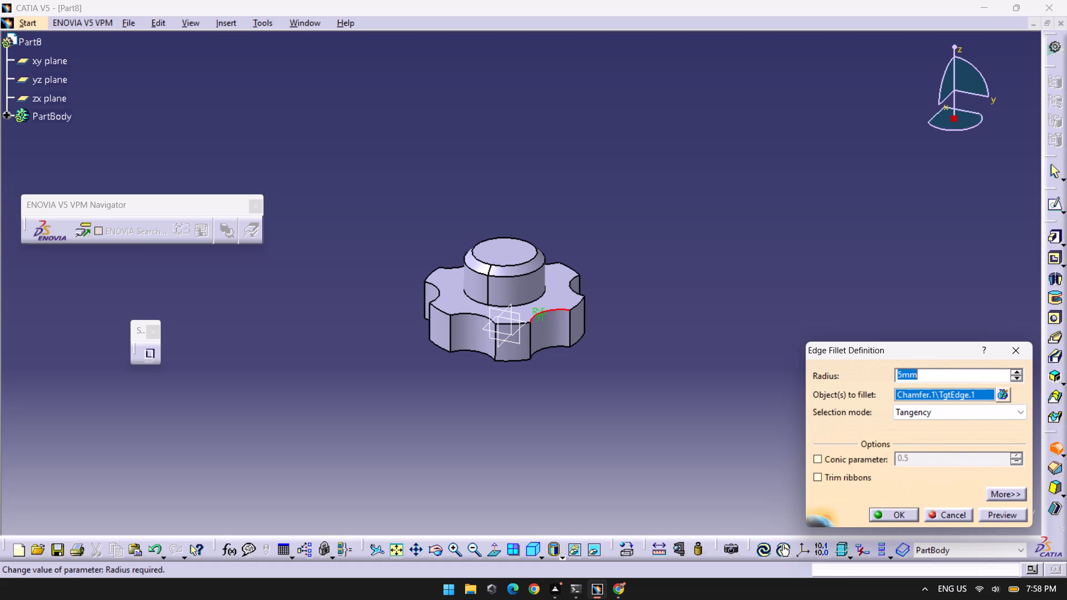
key("4")
key("Return")
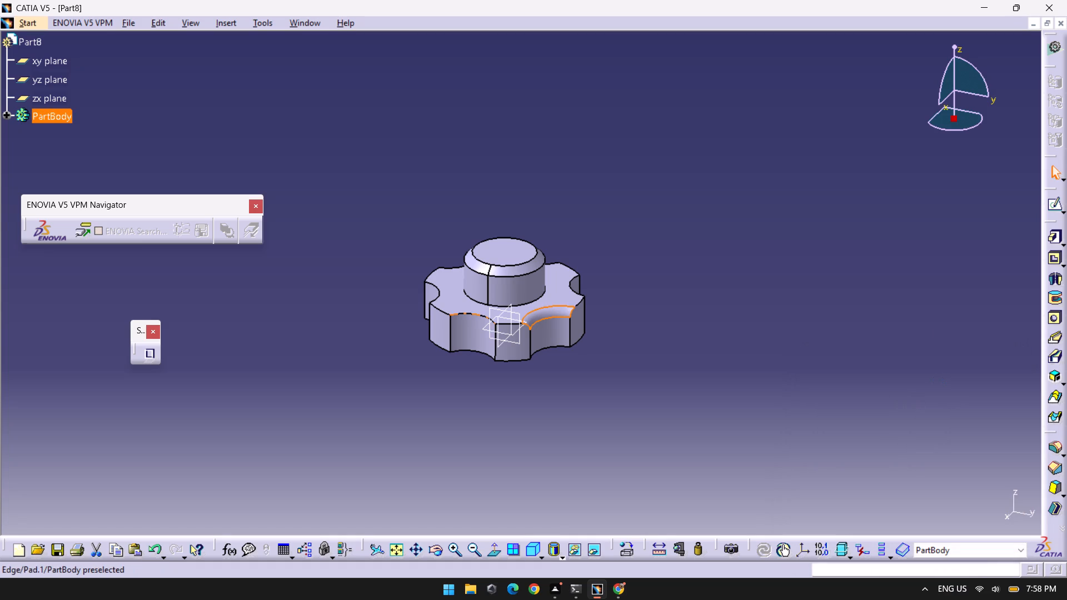
Fillet the top edges of the remaining five scallops together with a 4 mm radius.
left_click(472, 311)
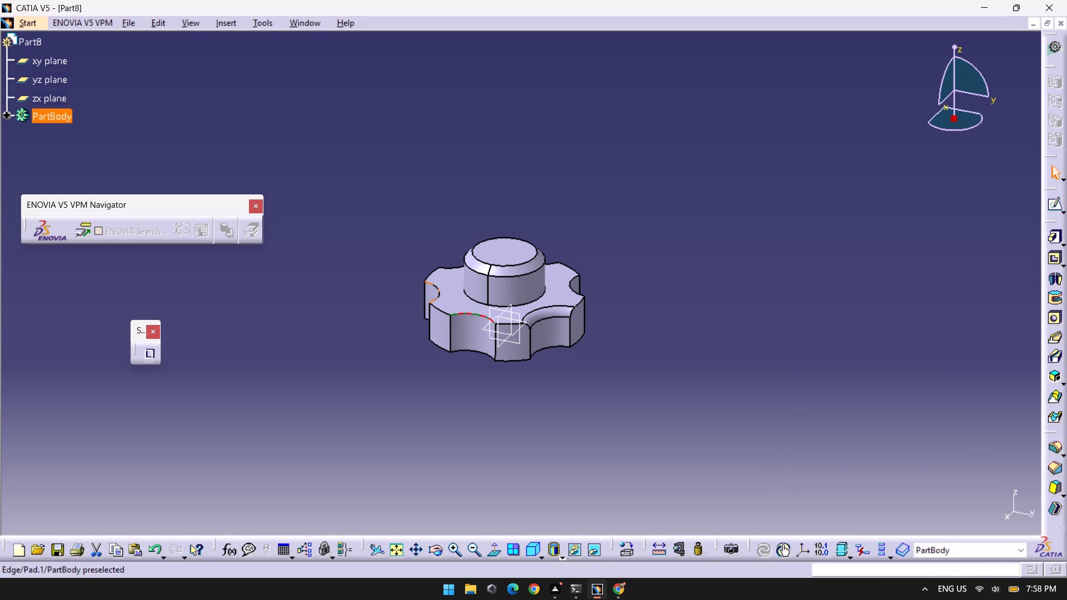
left_click(436, 288, "ctrl")
left_click(450, 267, "ctrl")
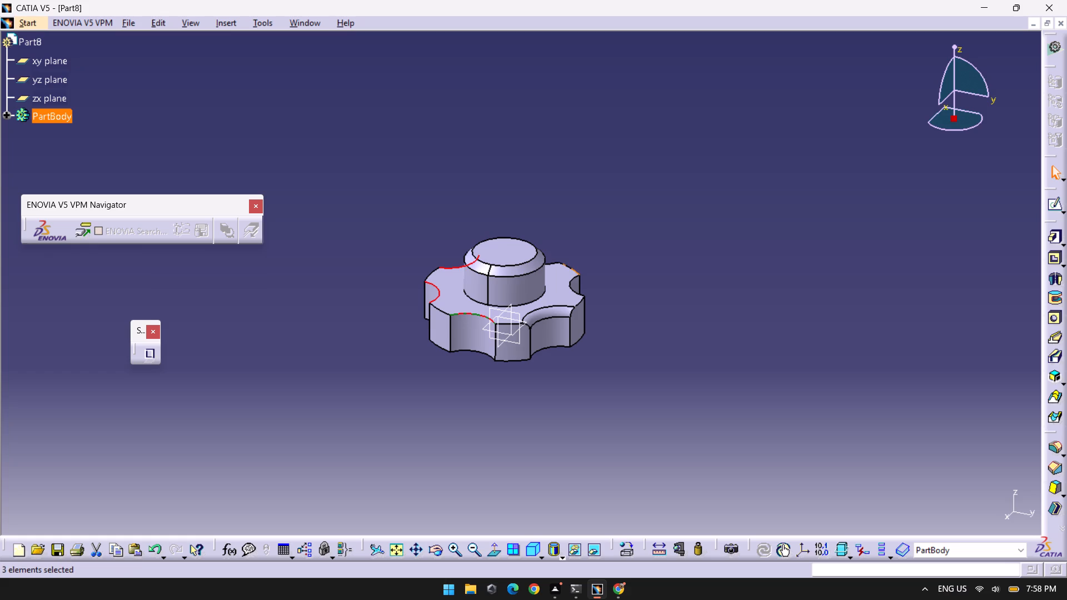
left_click(551, 263, "ctrl")
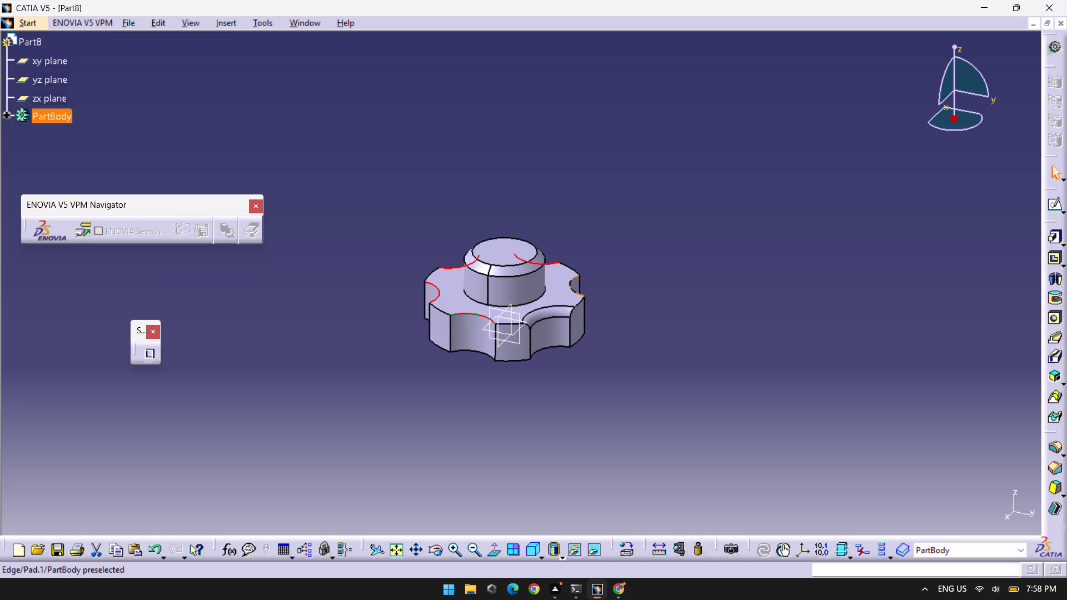
left_click(574, 288, "ctrl")
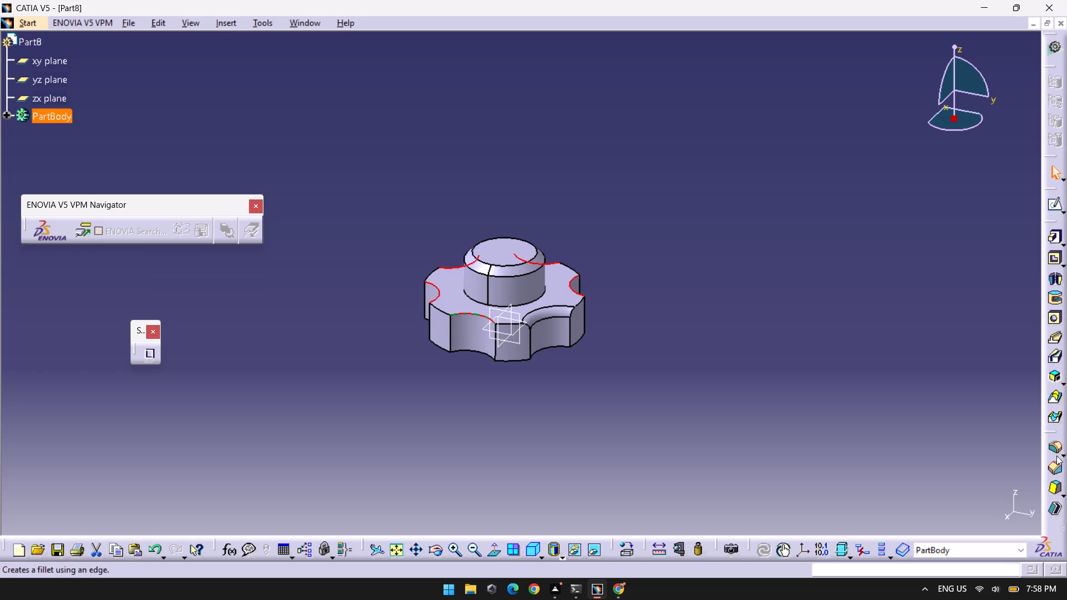
left_click(1058, 449, "ctrl")
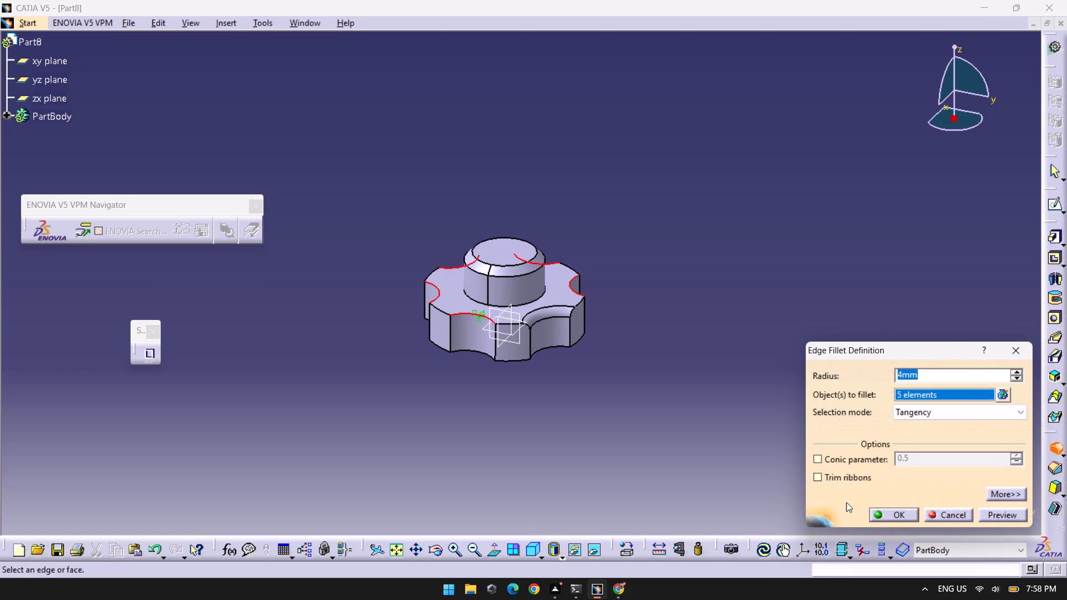
left_click(896, 513)
left_click(742, 383)
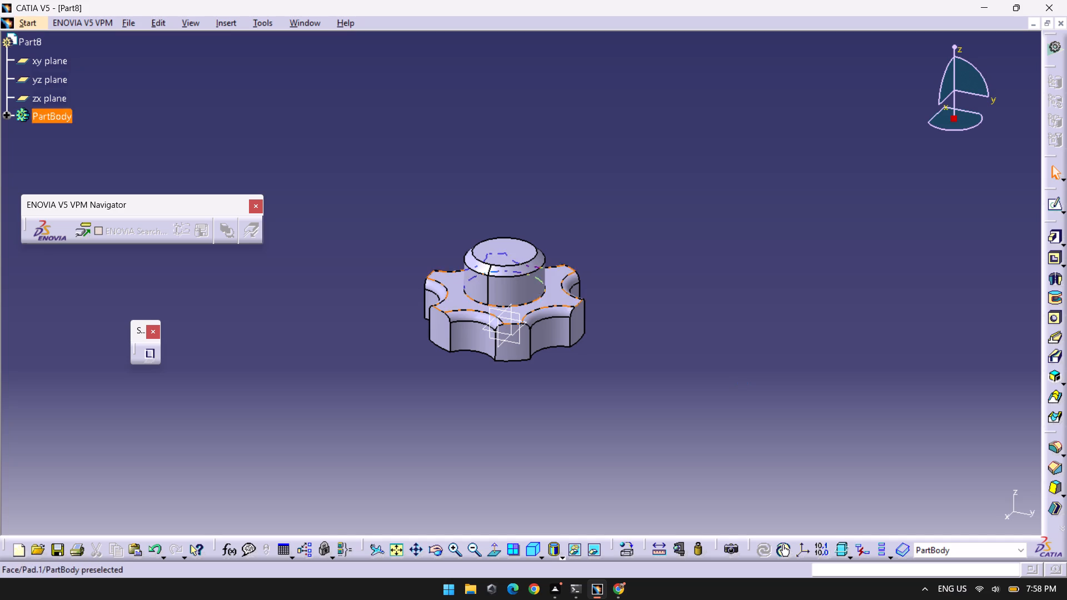
Fillet the top outer edges of five lobe tips, all except the one behind the hub, with a 4 mm radius.
left_click(579, 304)
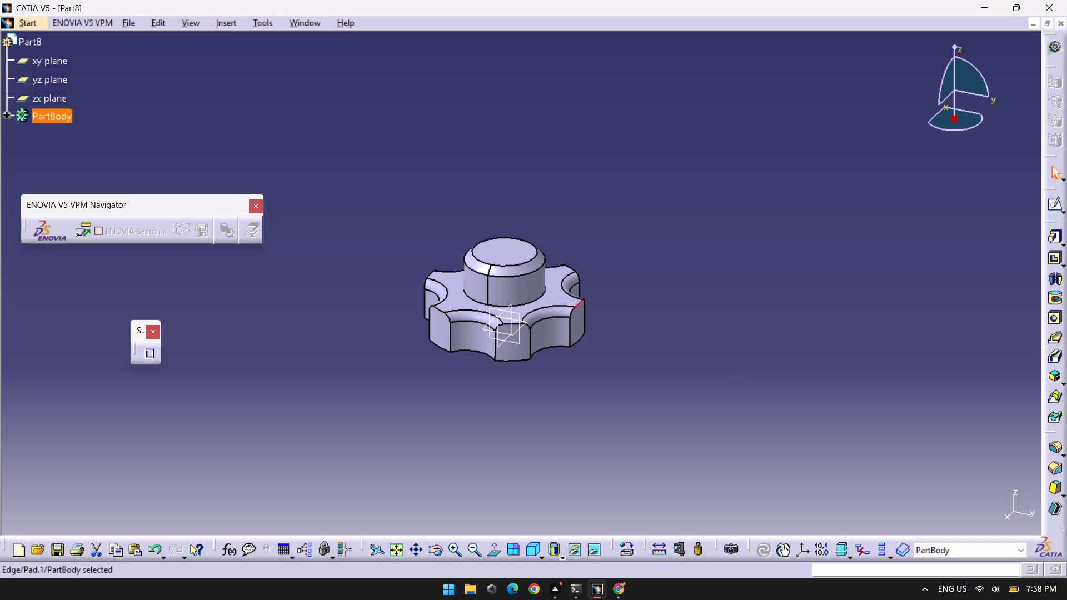
left_click(439, 309, "ctrl")
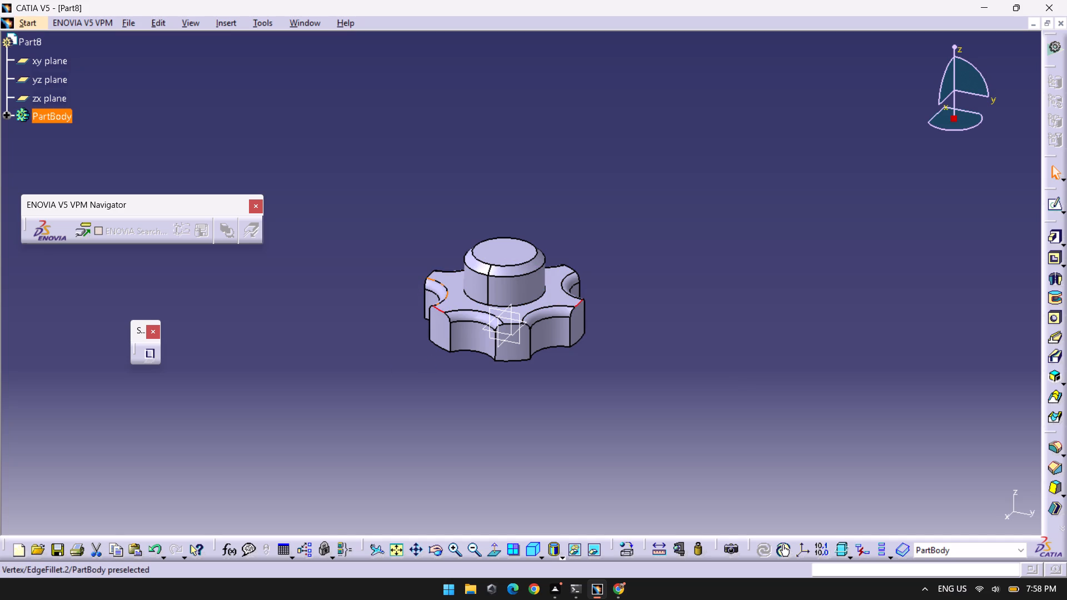
left_click(430, 272, "ctrl")
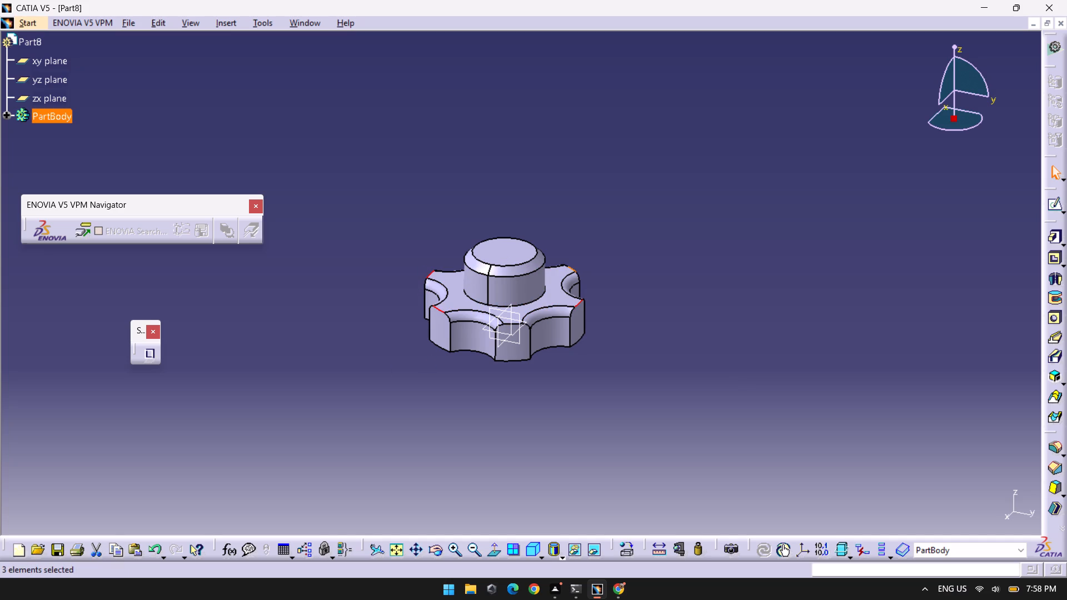
left_click(570, 267, "ctrl")
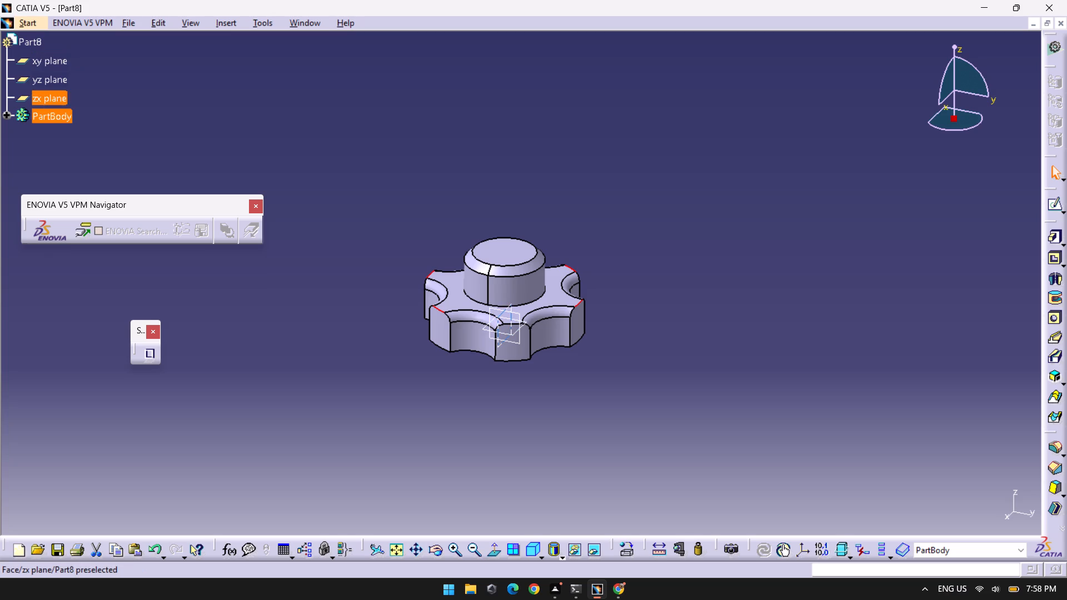
middle_click_drag(560, 368, 521, 268, "ctrl")
right_click(560, 368, "ctrl")
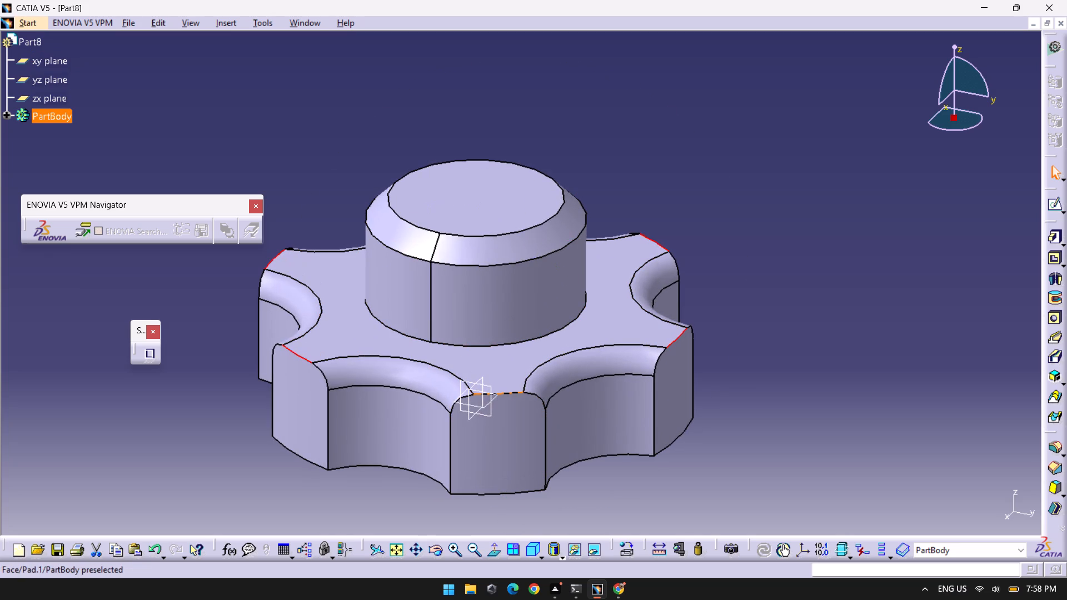
left_click(510, 392, "ctrl")
left_click(1051, 441, "ctrl")
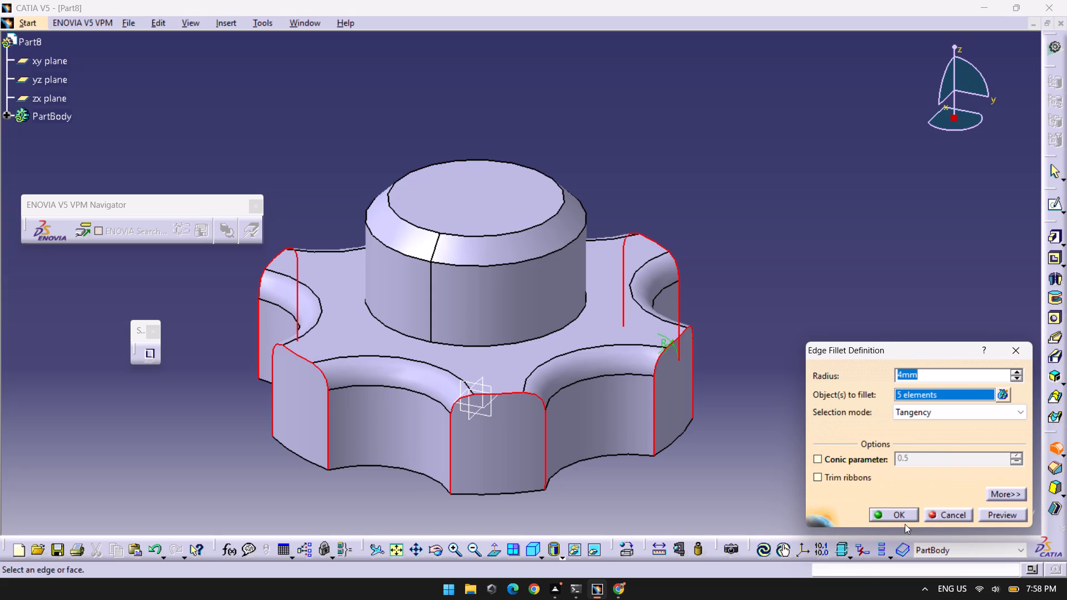
left_click(902, 514, "ctrl")
left_click(834, 366, "ctrl")
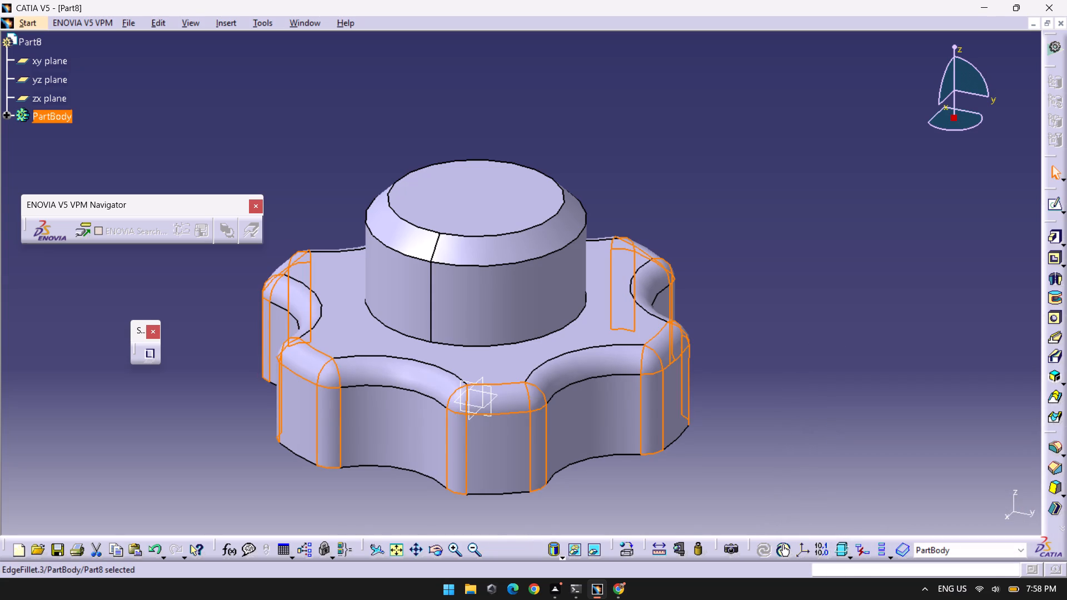
left_click(861, 349, "ctrl")
left_click(1066, 348, "ctrl")
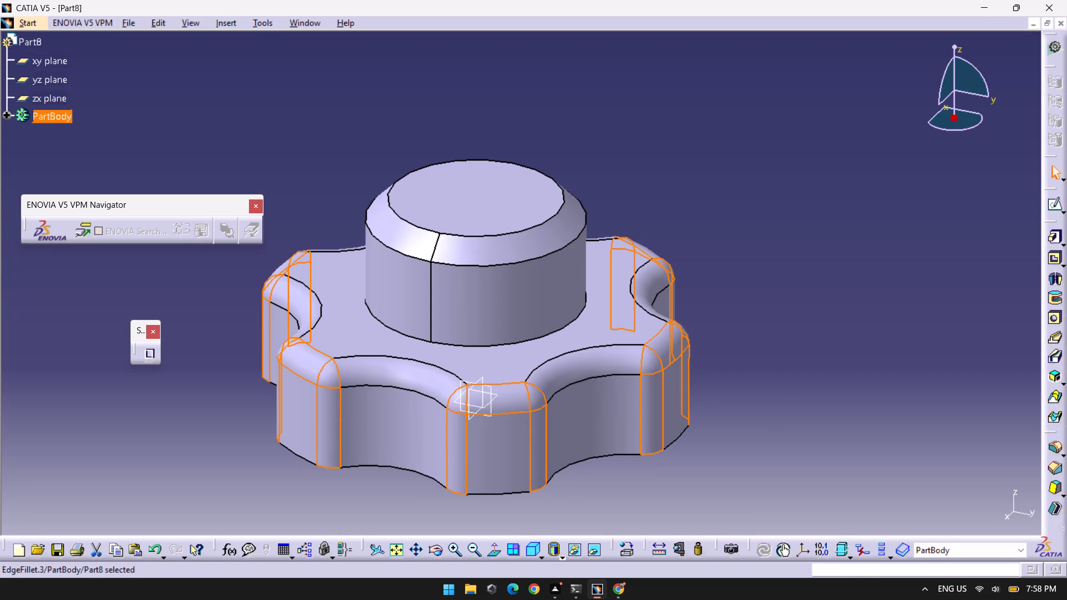
Undo the 4 mm fillets on the lobe tips and on all six scallops of the base.
key("Escape")
key("Escape")
key("Escape")
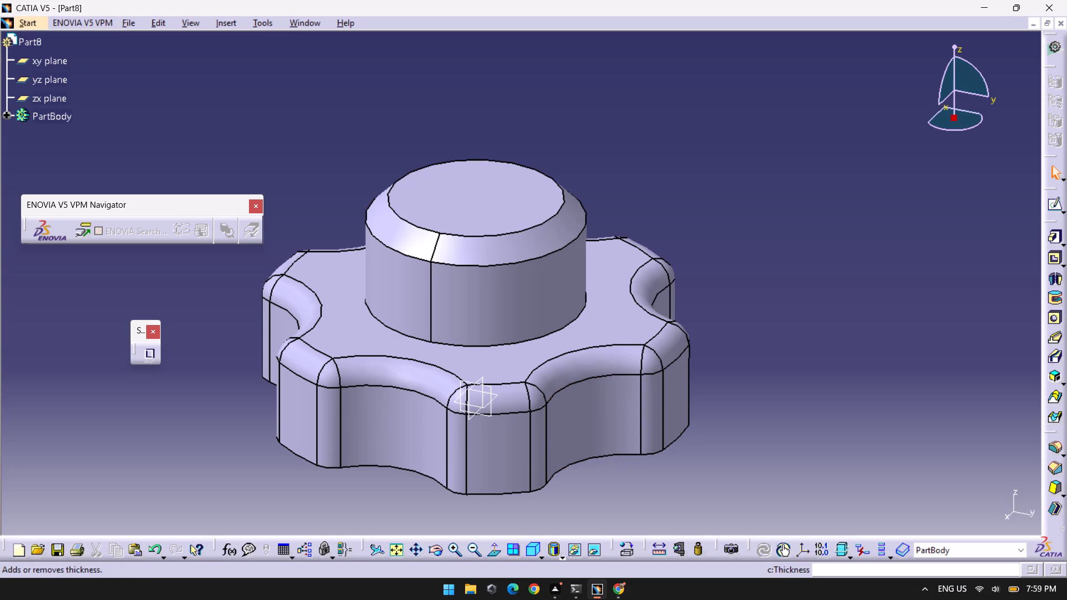
key("ctrl+z")
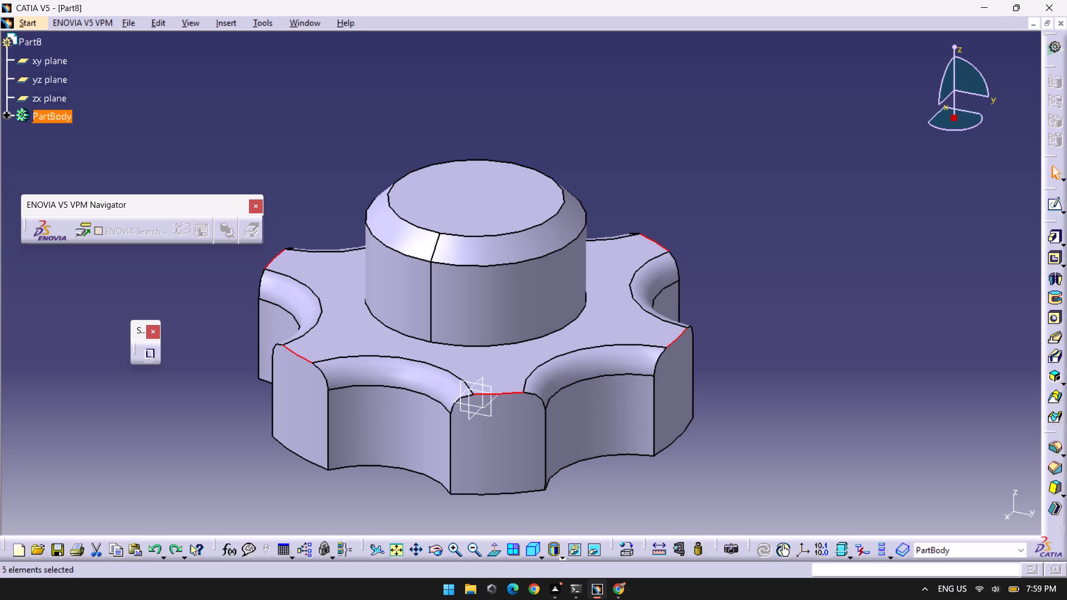
left_click(844, 420)
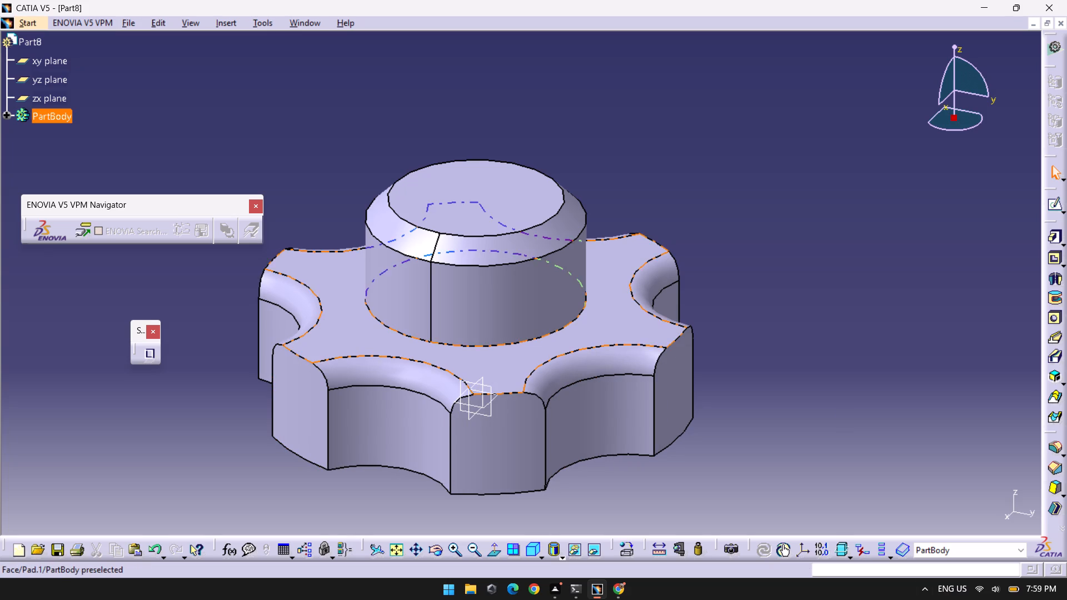
left_click(362, 378)
key("ctrl+z")
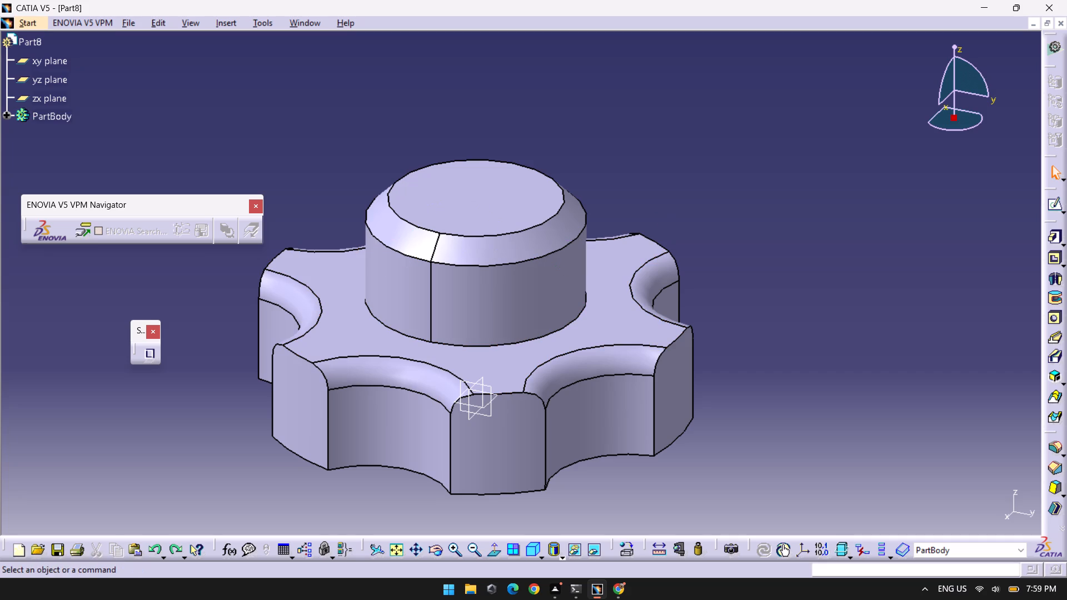
key("ctrl+z")
key("ctrl+z")
key("ctrl+z")
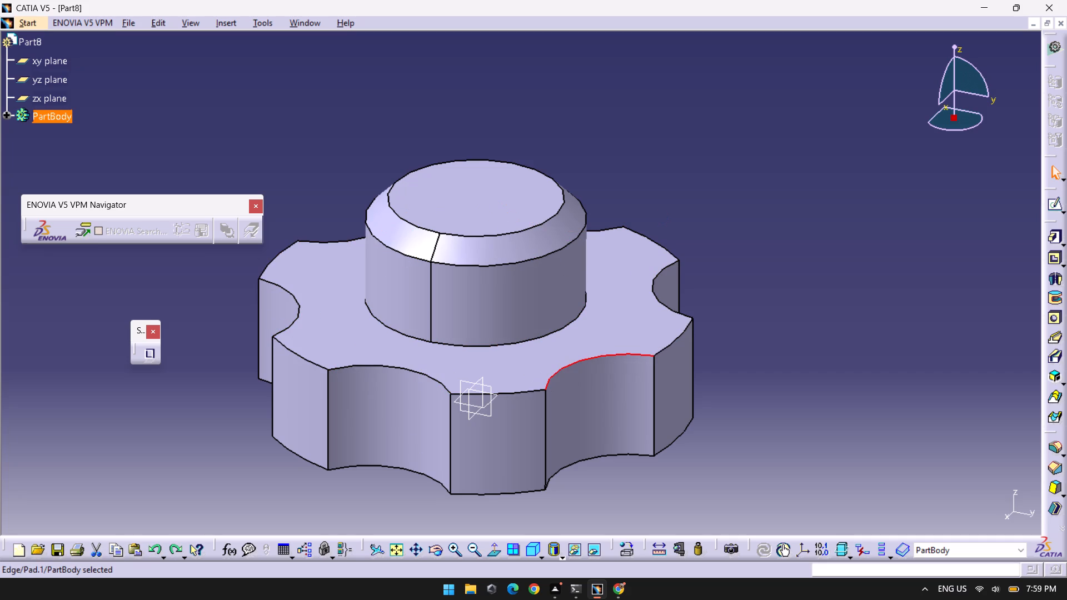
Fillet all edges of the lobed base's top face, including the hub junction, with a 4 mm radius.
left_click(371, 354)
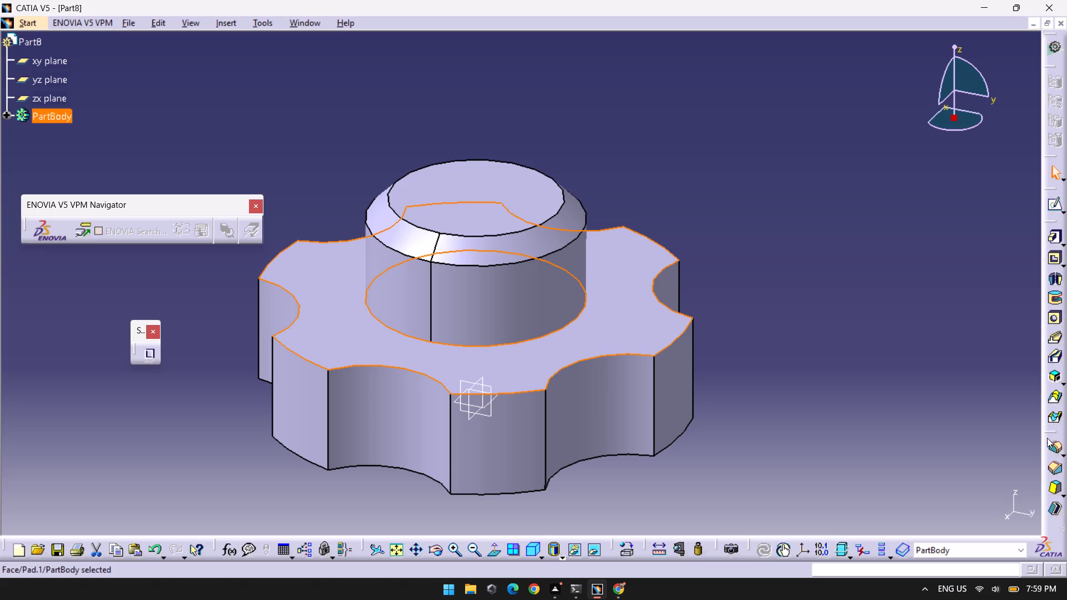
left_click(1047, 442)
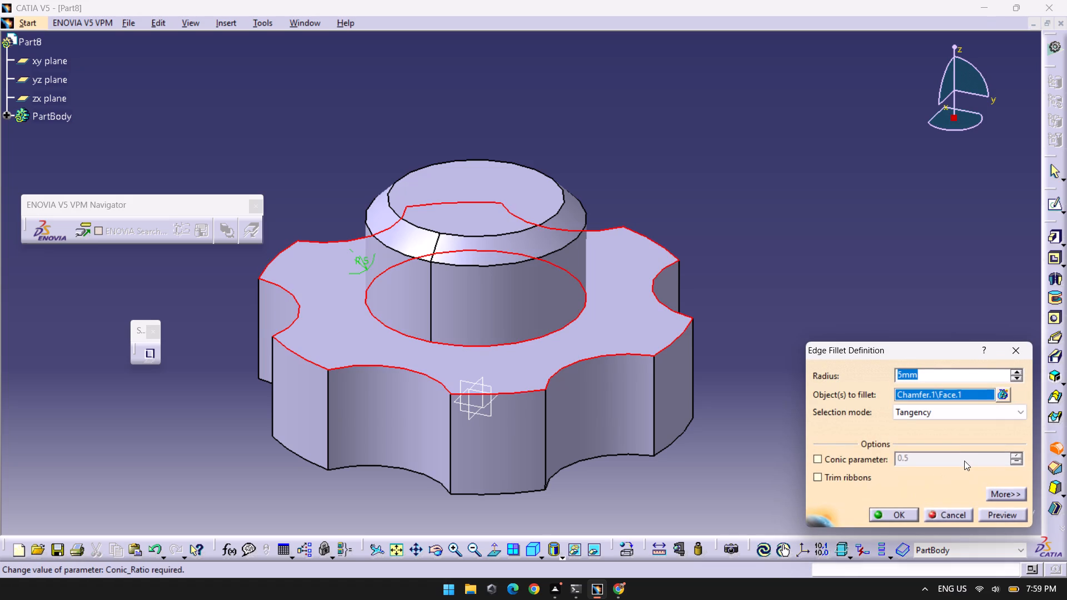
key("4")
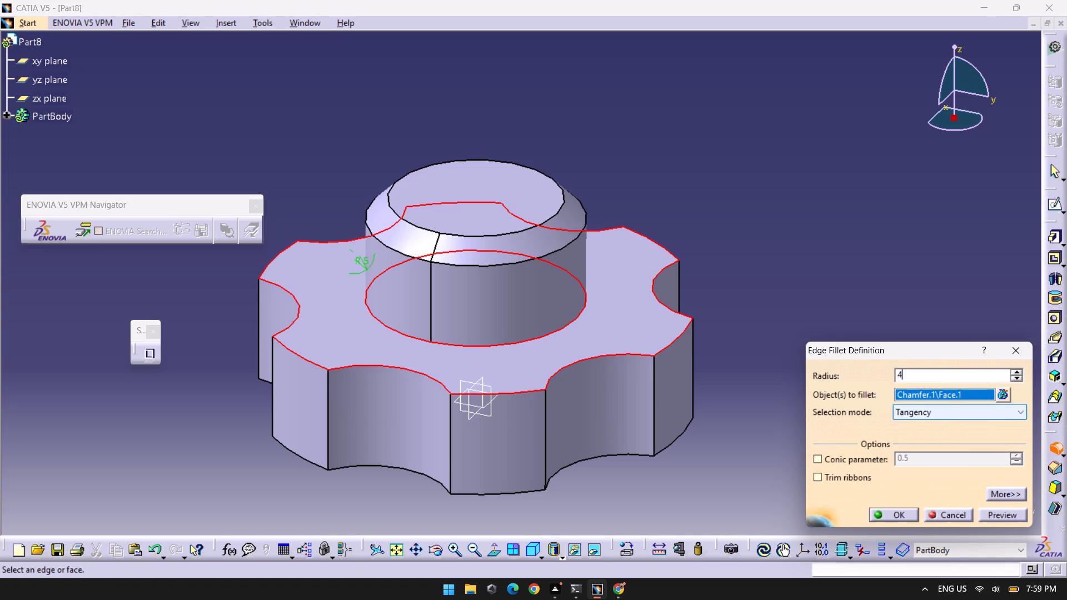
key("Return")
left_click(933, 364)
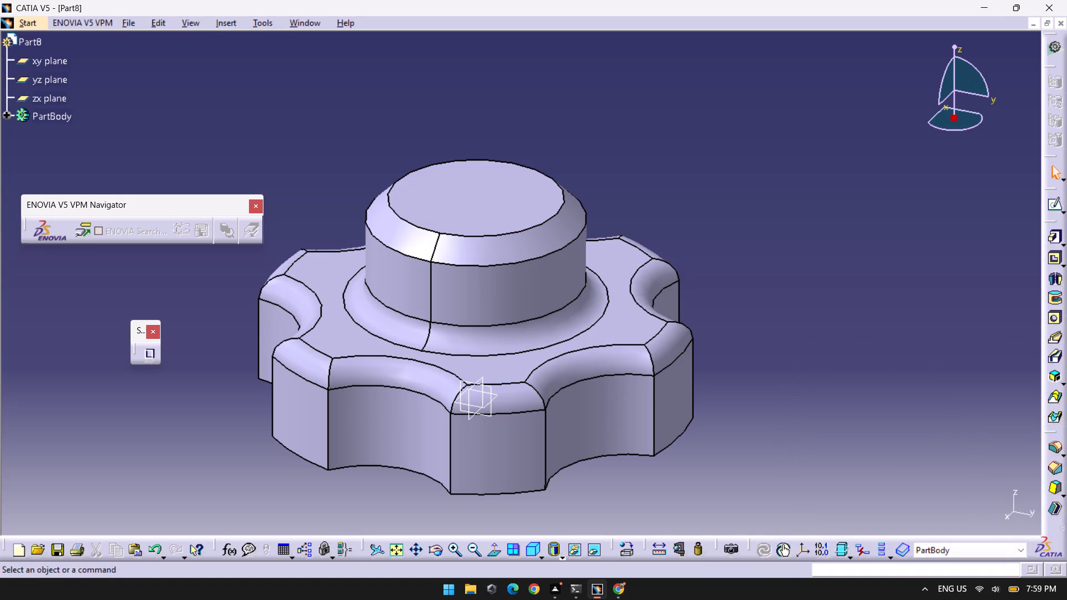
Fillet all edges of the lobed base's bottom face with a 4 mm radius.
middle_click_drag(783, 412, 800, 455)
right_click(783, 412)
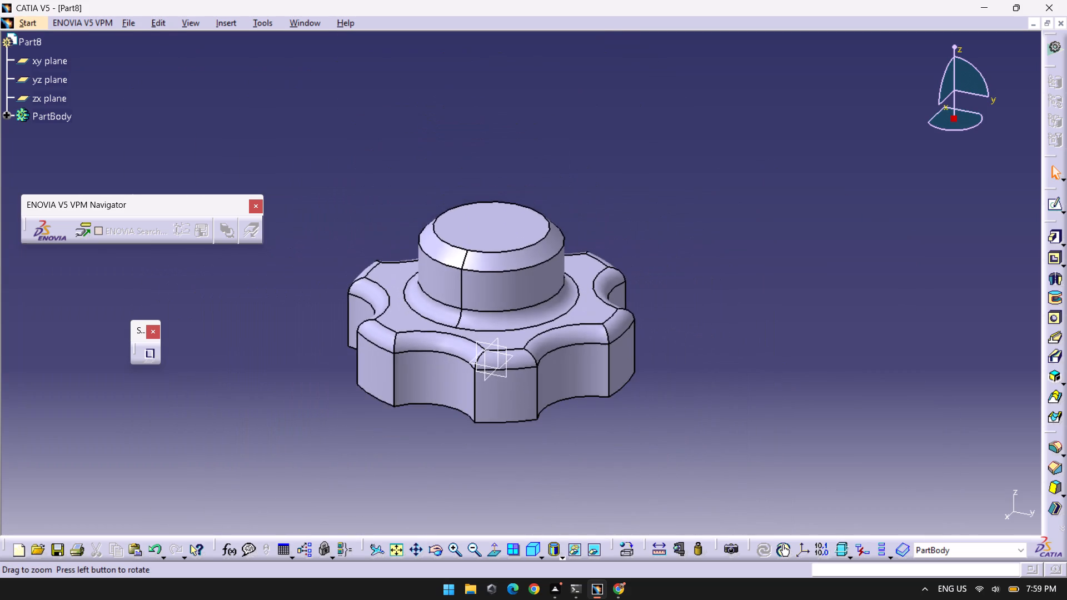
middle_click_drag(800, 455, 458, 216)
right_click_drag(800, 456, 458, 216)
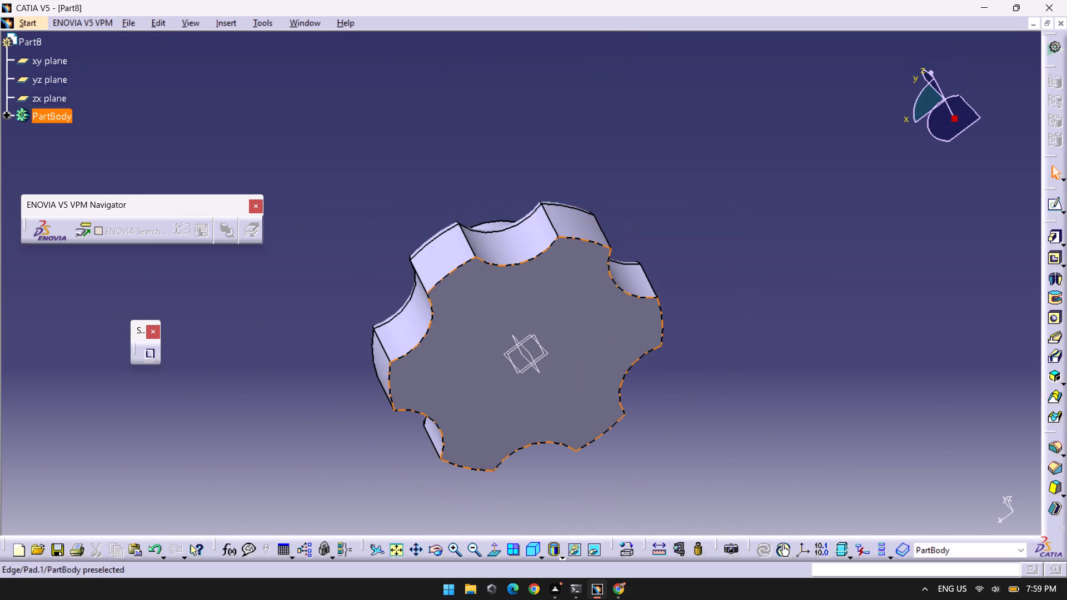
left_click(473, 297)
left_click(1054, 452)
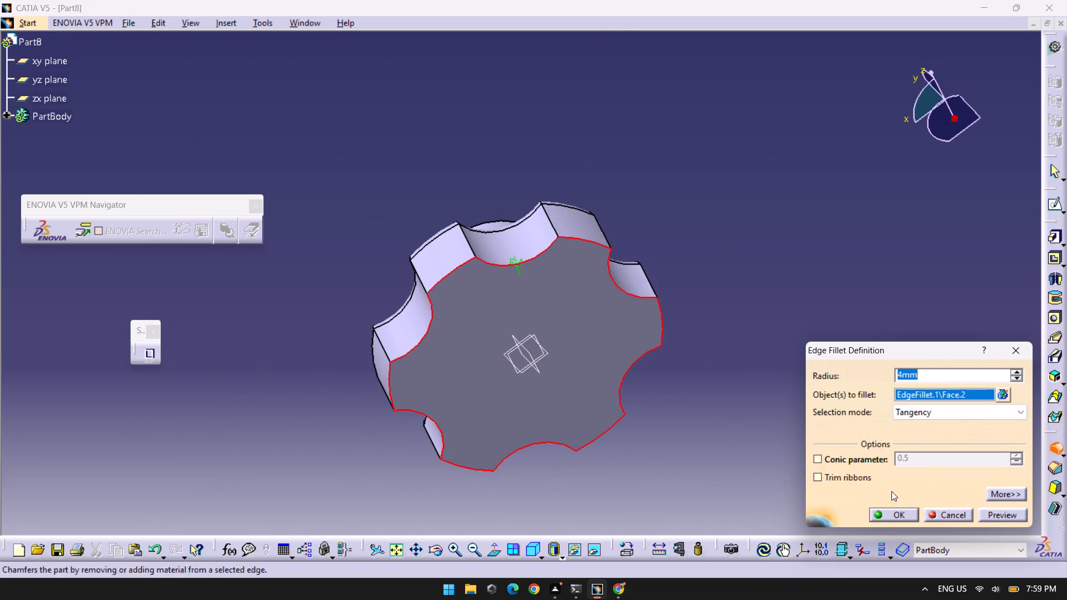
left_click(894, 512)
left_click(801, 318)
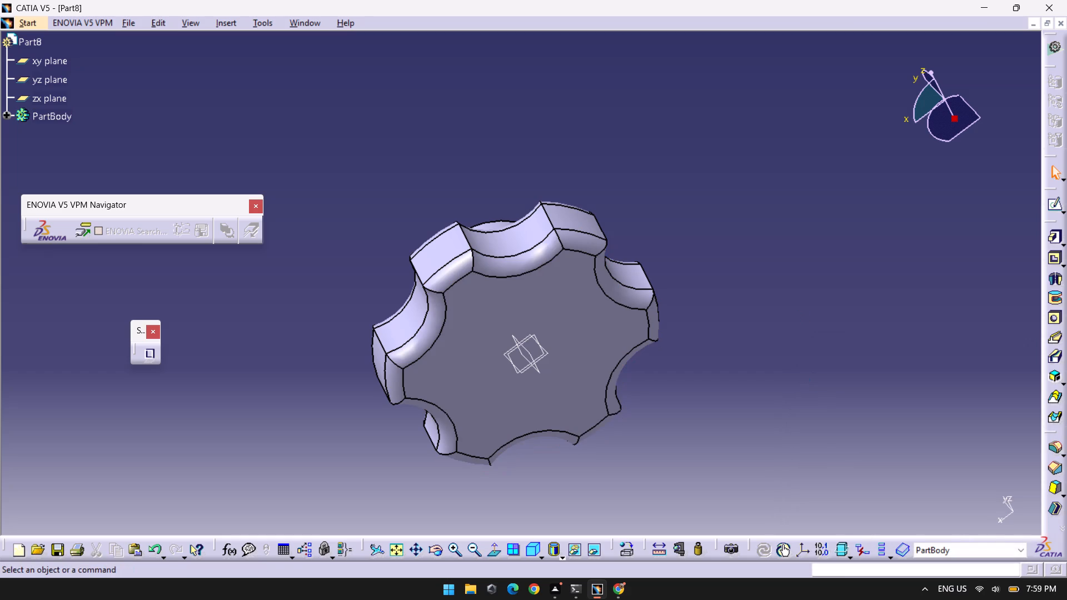
Examine the rounded edges of the knob from below, from the front and from above.
middle_click_drag(811, 309, 772, 345)
right_click(811, 309)
right_click_drag(811, 309, 829, 474)
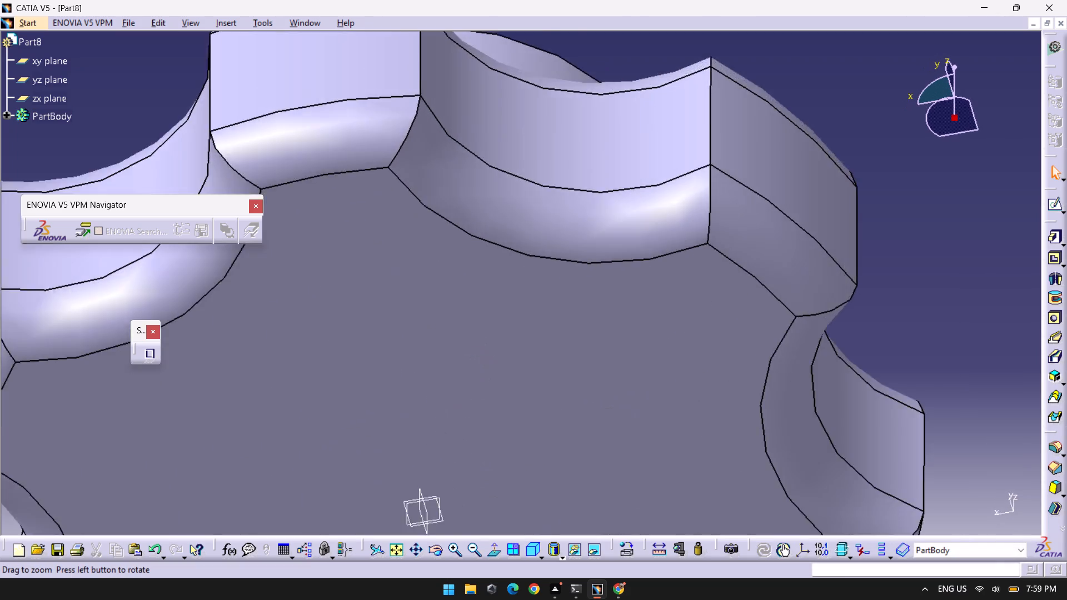
middle_click_drag(772, 345, 835, 454)
middle_click_drag(714, 236, 634, 399)
right_click_drag(714, 236, 634, 399)
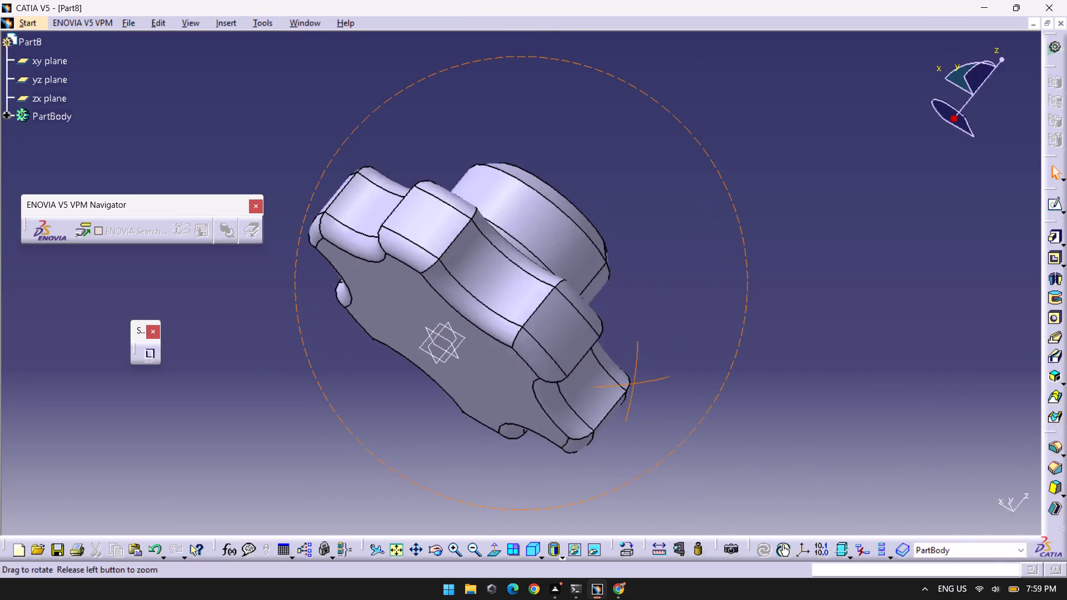
right_click_drag(634, 399, 886, 496)
middle_click_drag(634, 399, 886, 496)
left_click(536, 552)
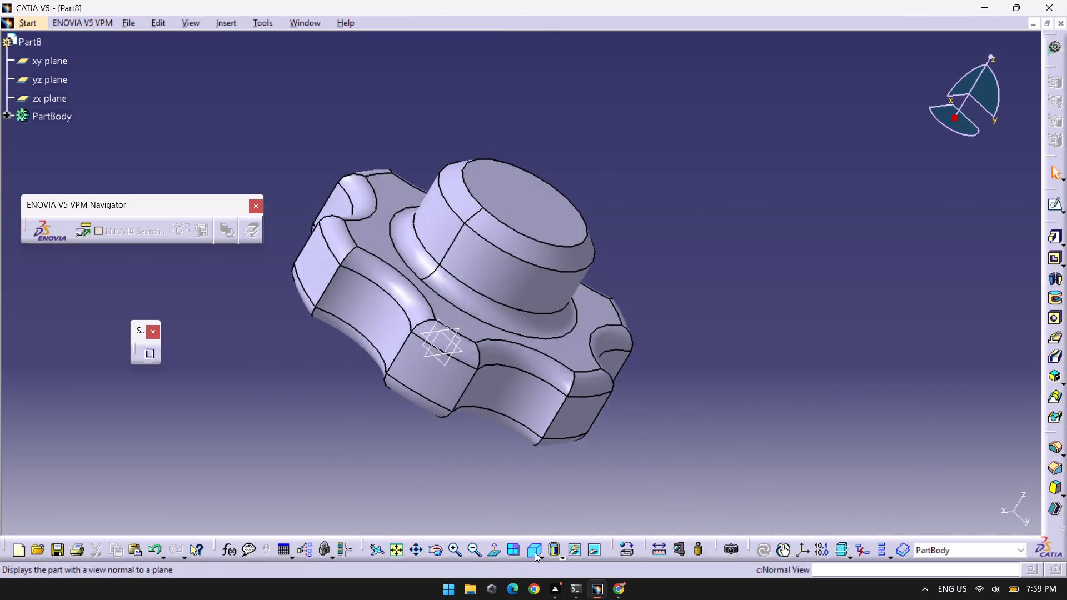
left_click(539, 557)
left_click(551, 451)
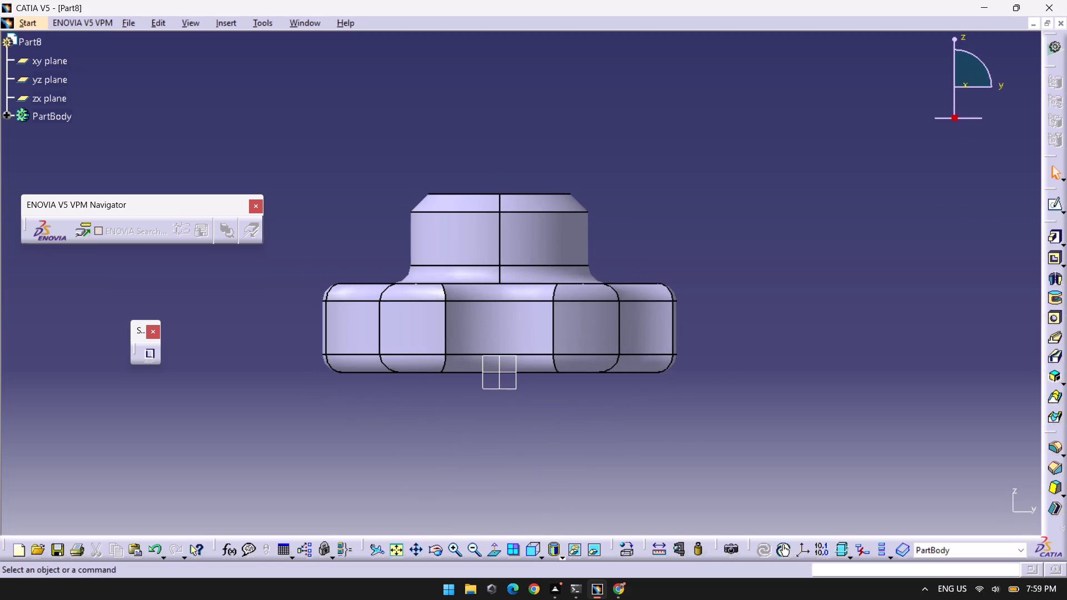
middle_click_drag(695, 406, 729, 453)
right_click_drag(695, 406, 729, 453)
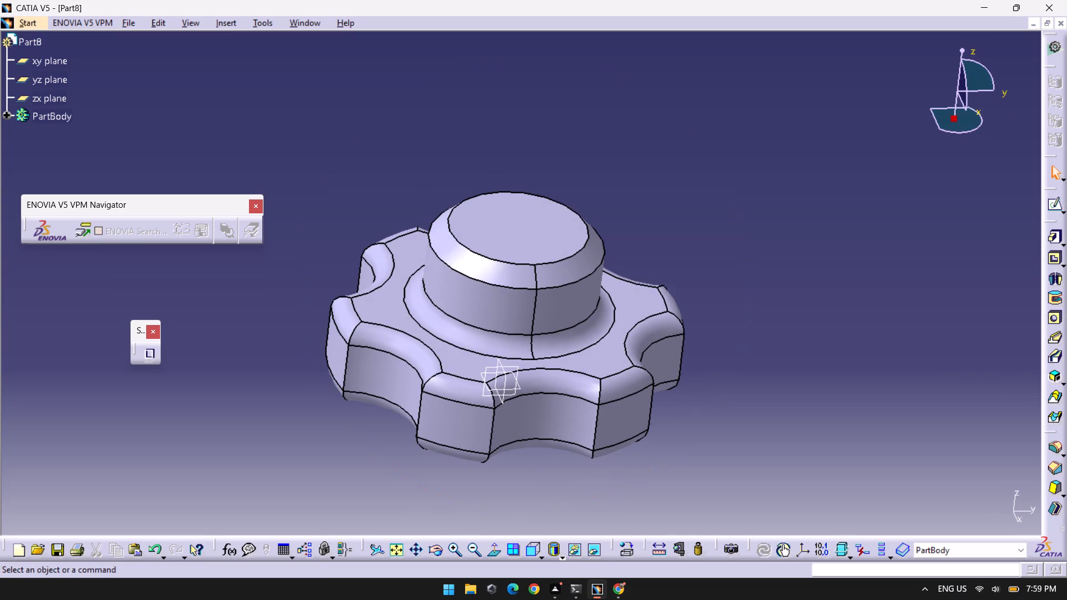
left_click(812, 369)
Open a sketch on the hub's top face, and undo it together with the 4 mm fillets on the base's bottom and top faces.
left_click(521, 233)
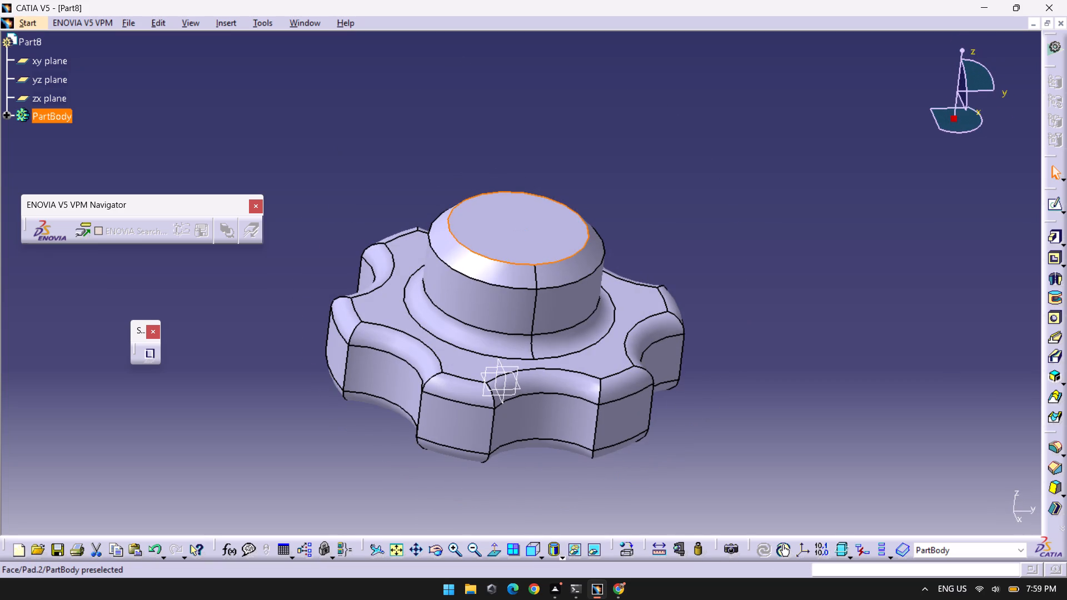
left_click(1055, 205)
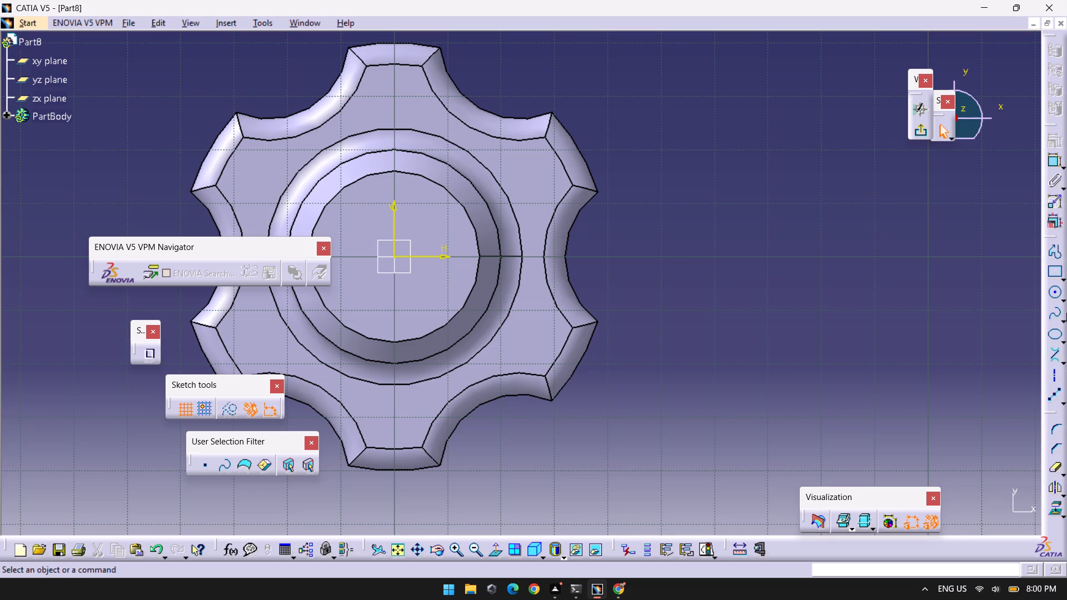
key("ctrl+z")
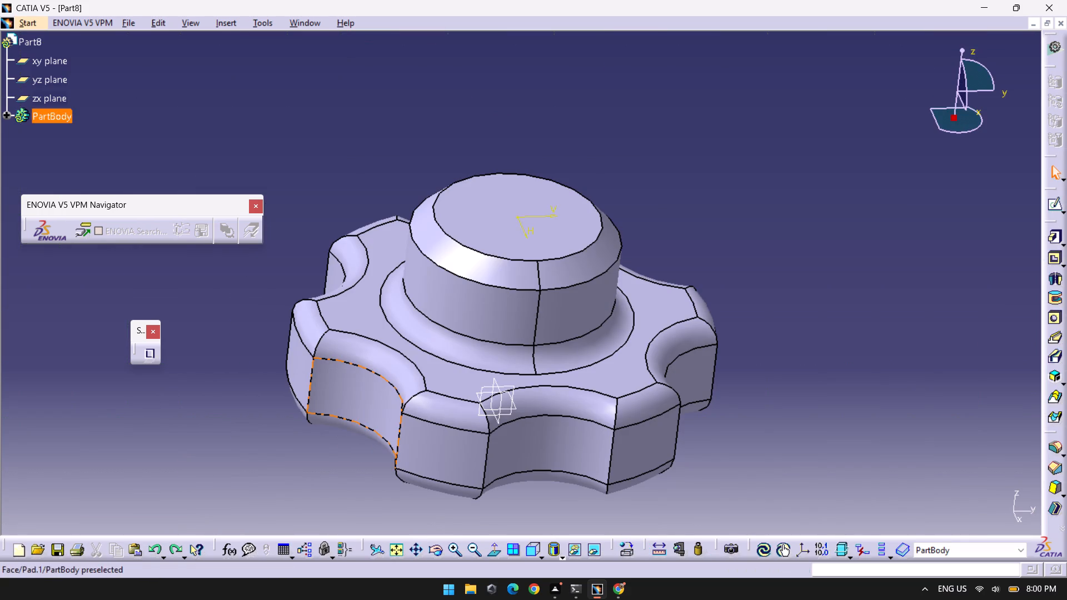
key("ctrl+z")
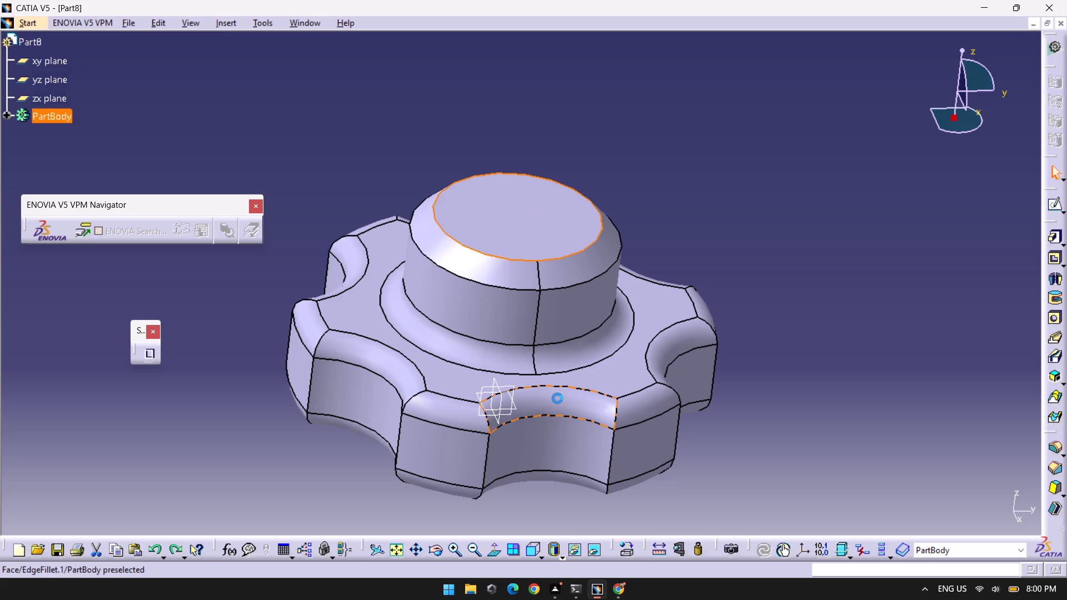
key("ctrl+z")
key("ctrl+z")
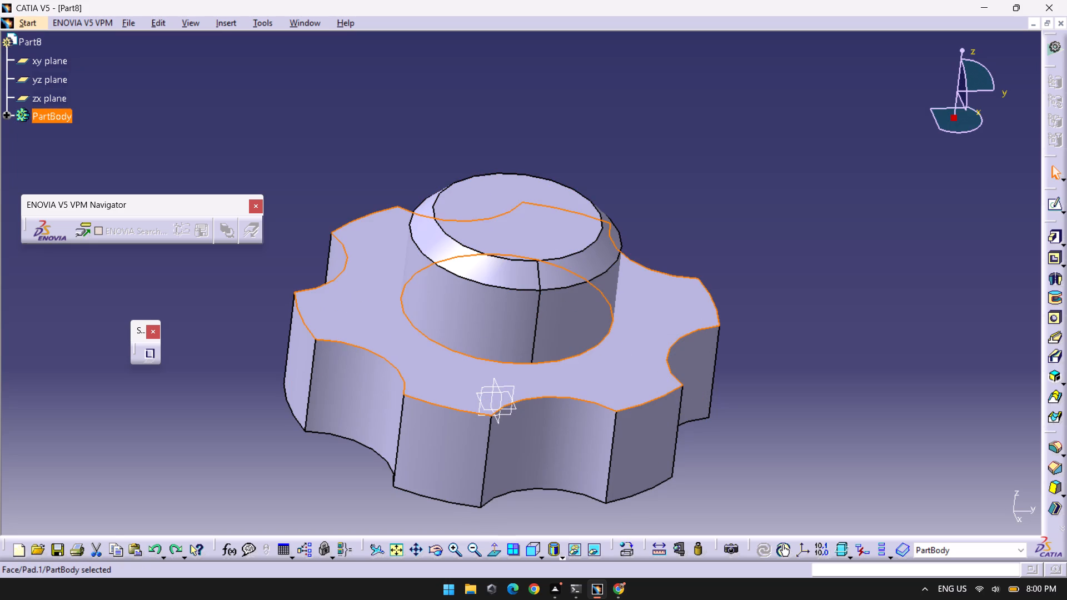
Fillet all edges of the lobed base's top face, including the hub junction, with a 5 mm radius.
left_click(1045, 445)
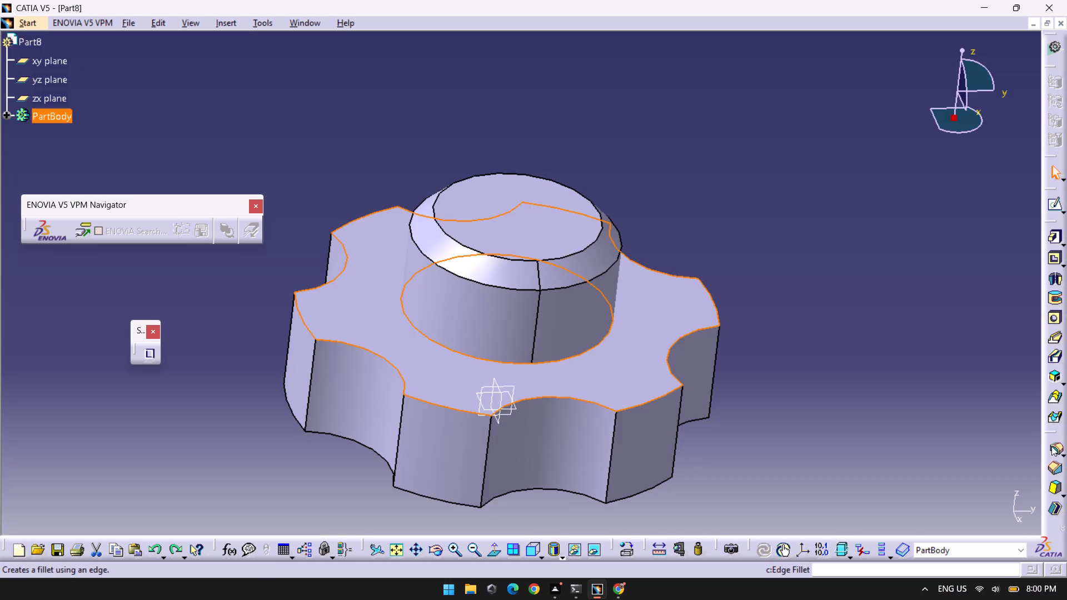
left_click(1051, 446)
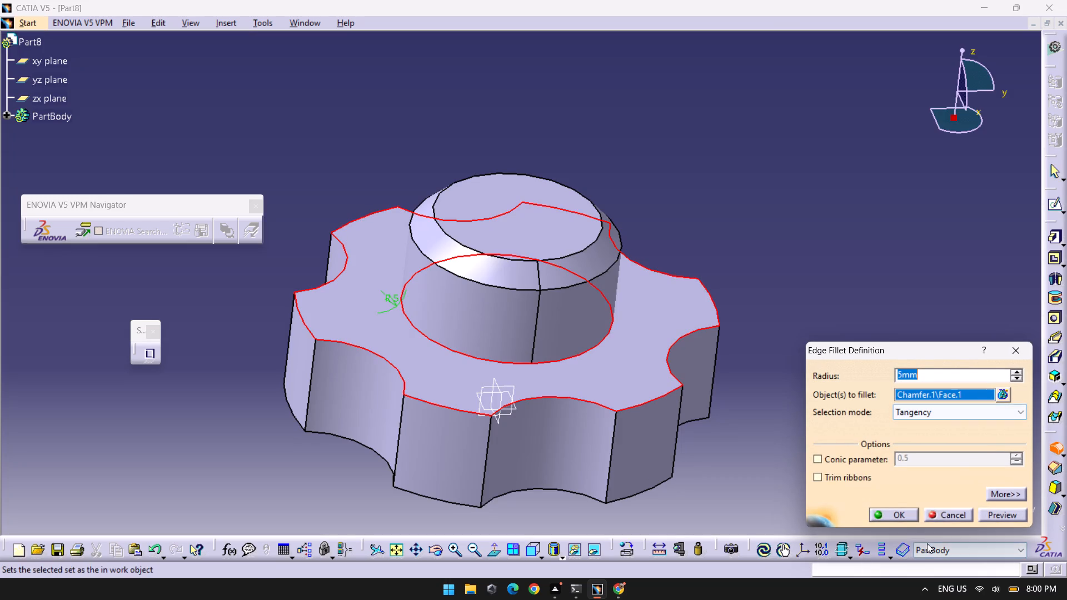
left_click(879, 511)
left_click(924, 401)
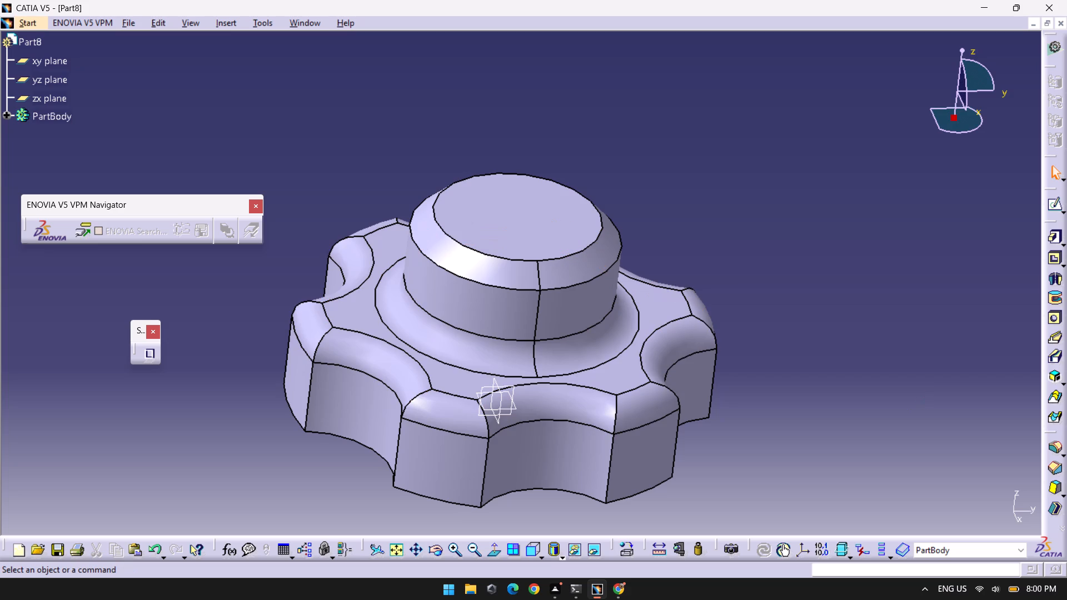
Fillet all edges of the lobed base's bottom face, keeping the preset radius.
middle_click_drag(752, 463, 633, 167)
right_click_drag(752, 463, 619, 253)
middle_click_drag(473, 315, 531, 452)
right_click(473, 315)
left_click(545, 417)
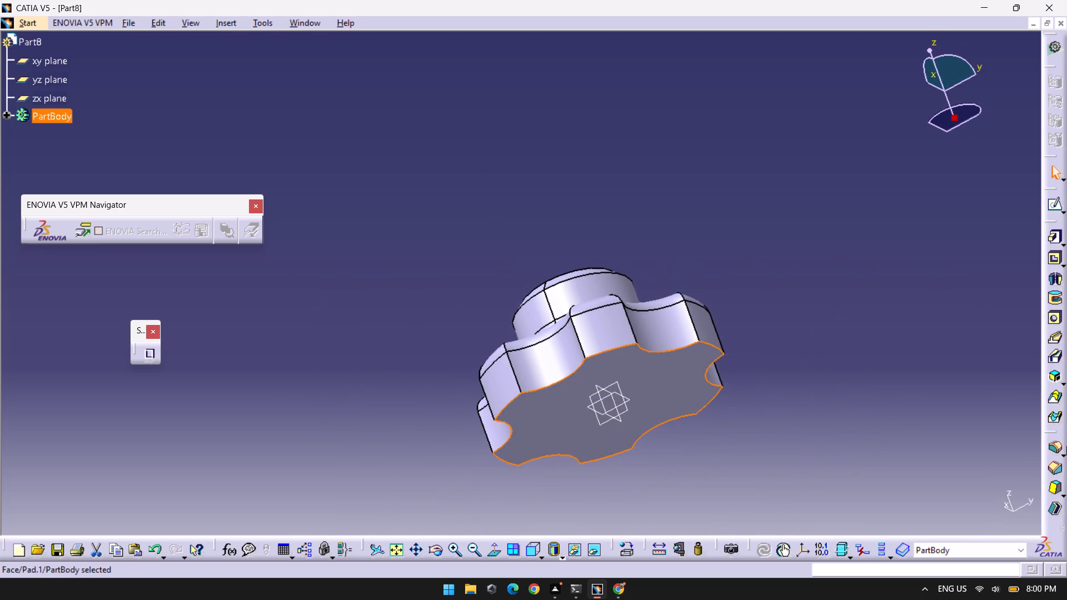
left_click(1056, 445)
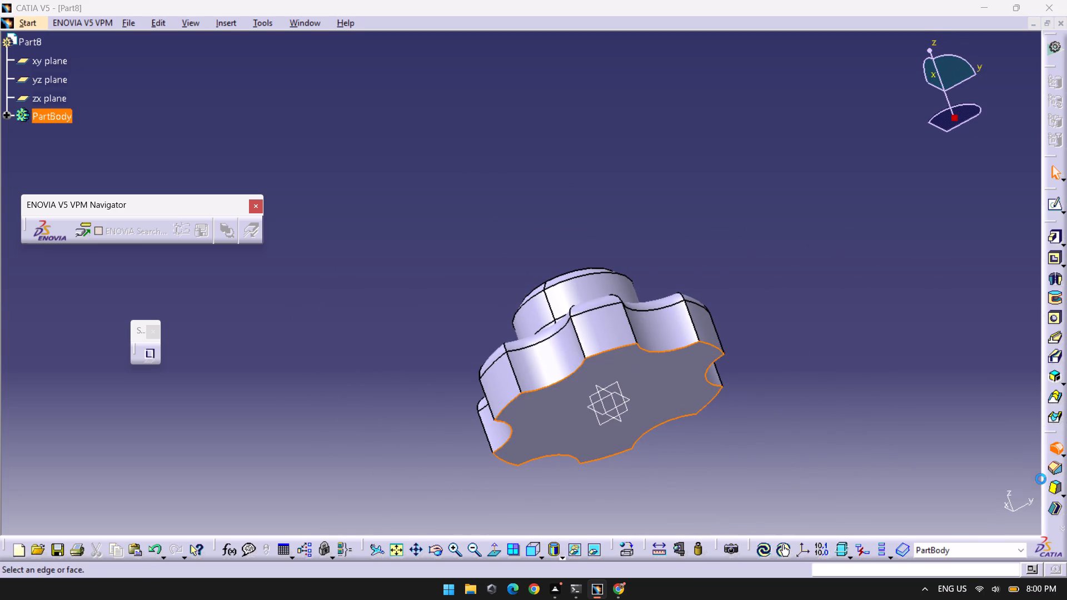
left_click(908, 519)
left_click(869, 351)
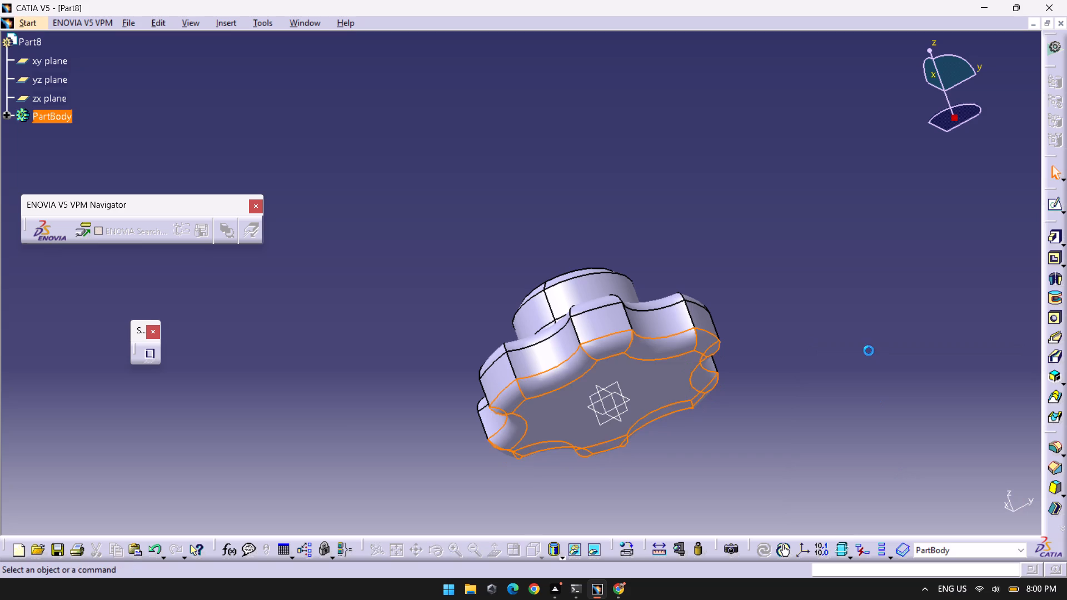
Examine the filleted knob from below and above, and fit the whole part in the view.
middle_click_drag(869, 351, 804, 449)
right_click_drag(869, 351, 896, 467)
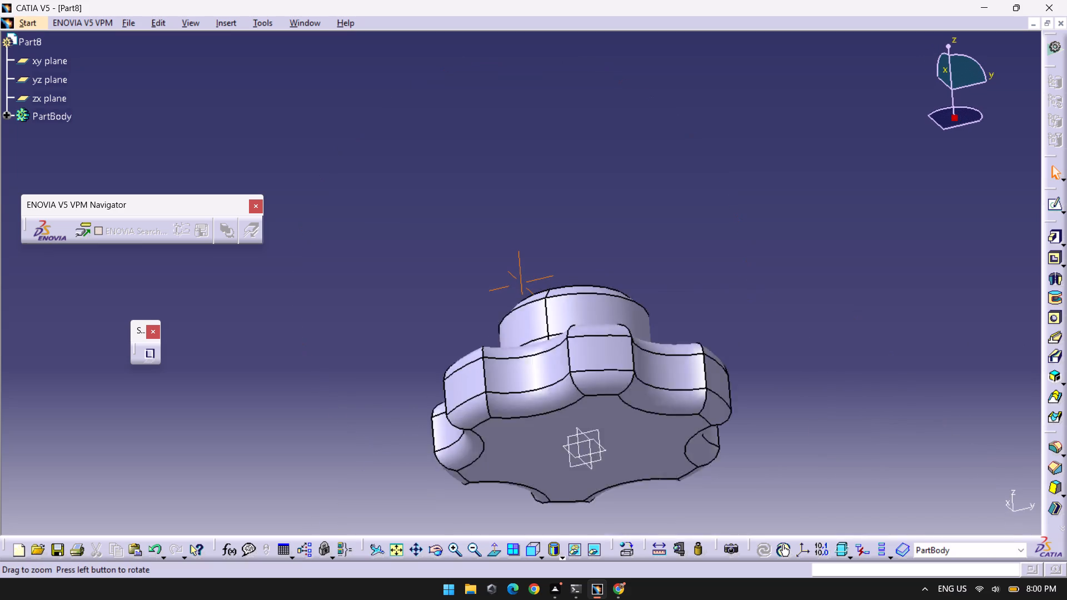
middle_click_drag(804, 449, 791, 546)
right_click_drag(790, 429, 791, 546)
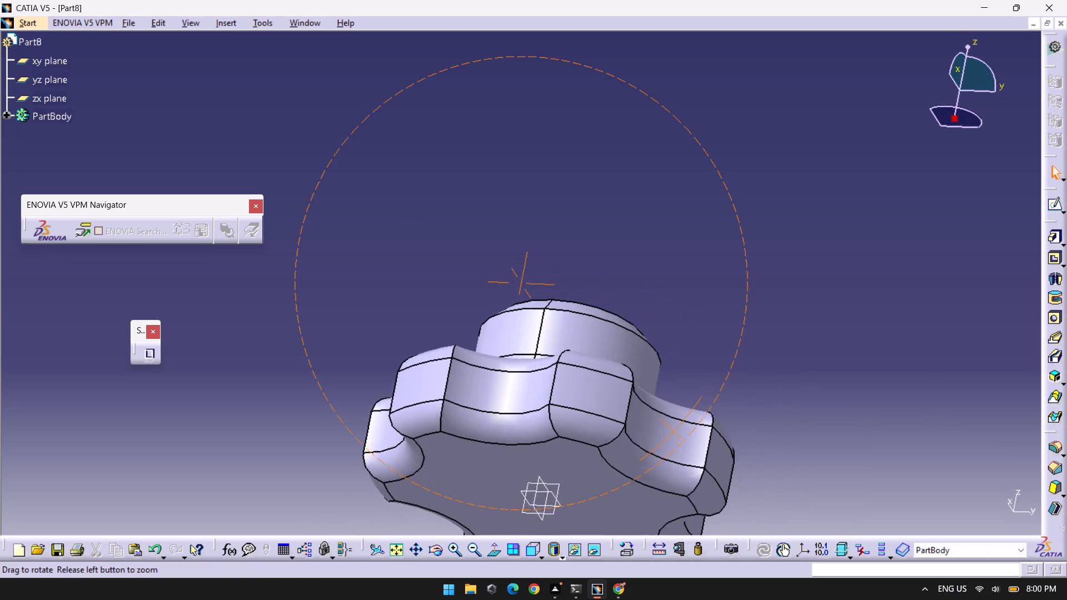
right_click_drag(791, 546, 779, 434)
middle_click_drag(791, 546, 758, 418)
middle_click_drag(699, 236, 726, 336)
right_click(699, 236)
right_click(726, 336)
middle_click_drag(623, 274, 665, 482)
right_click_drag(623, 274, 665, 482)
left_click(398, 546)
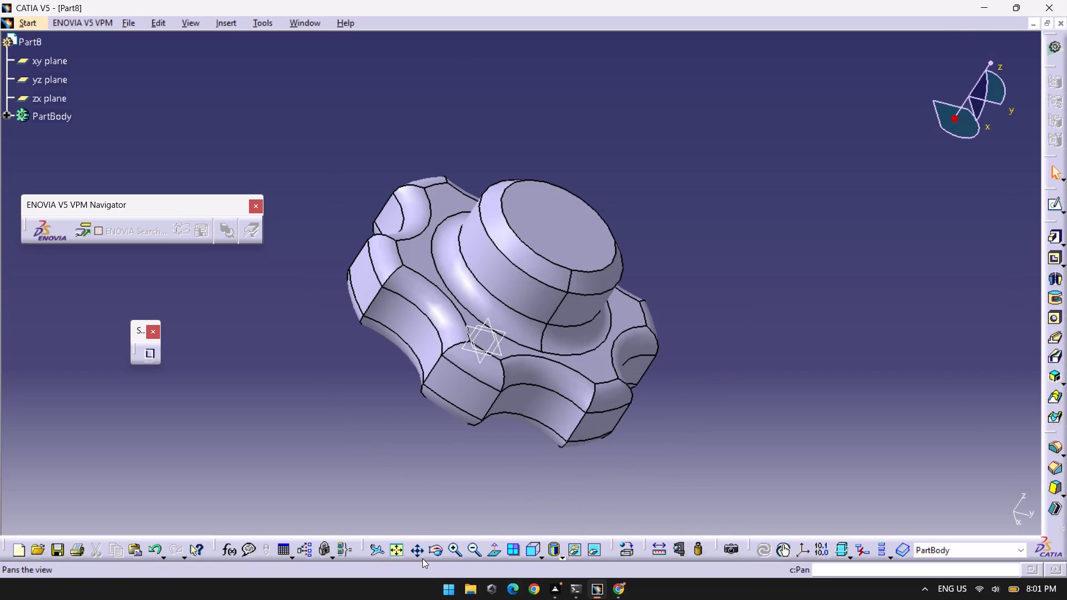
Sketch a circle of 5 mm radius centred on the origin on the hub's top face, and exit the sketch.
left_click(544, 218)
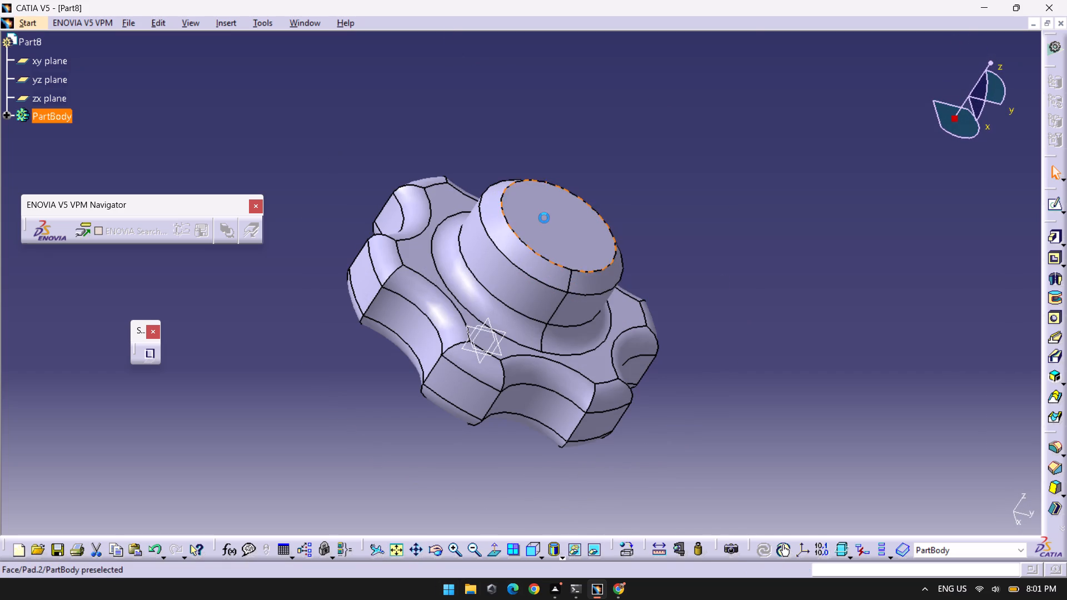
left_click(1058, 208)
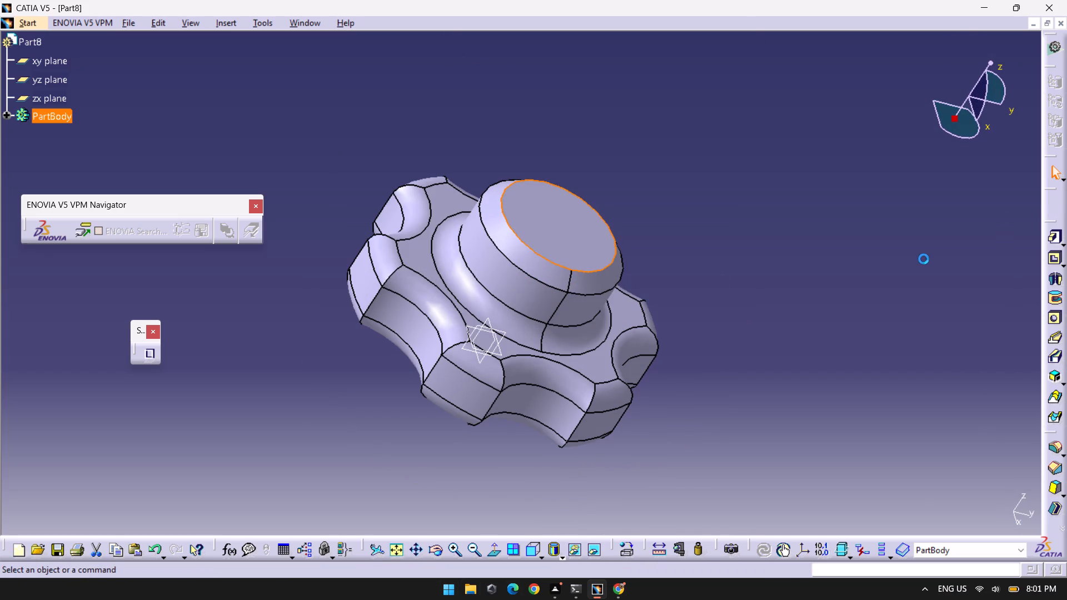
middle_click_drag(679, 288, 924, 333)
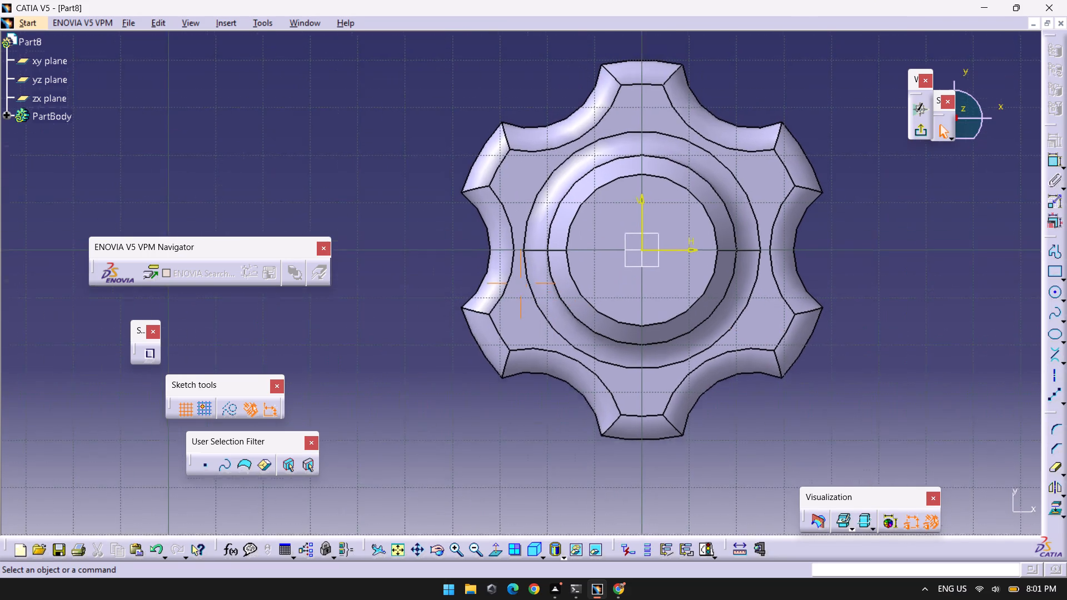
middle_click_drag(924, 333, 916, 348)
left_click(1053, 296)
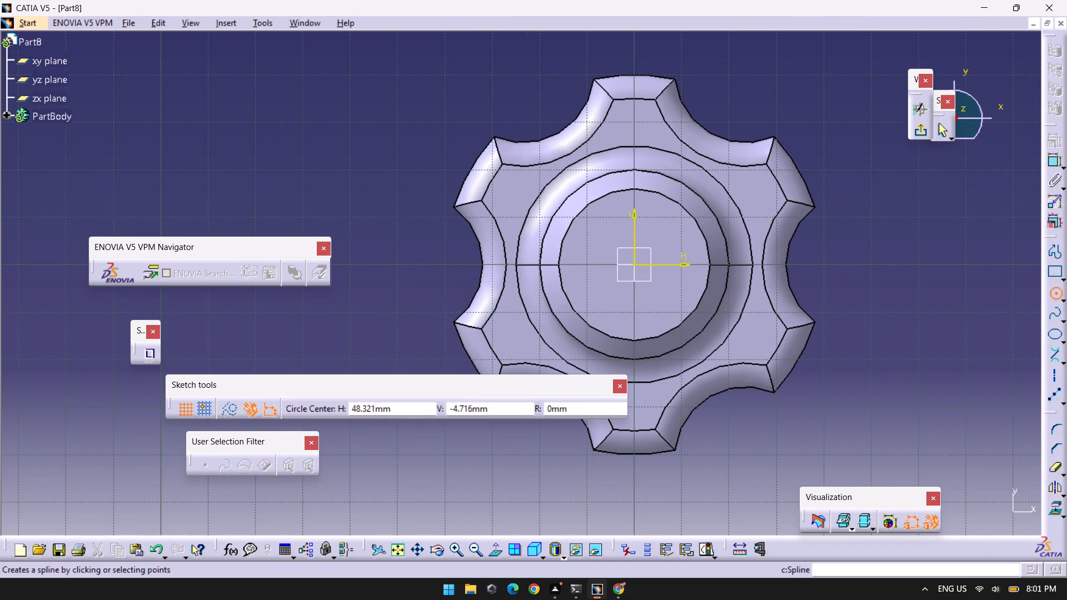
left_click(635, 263)
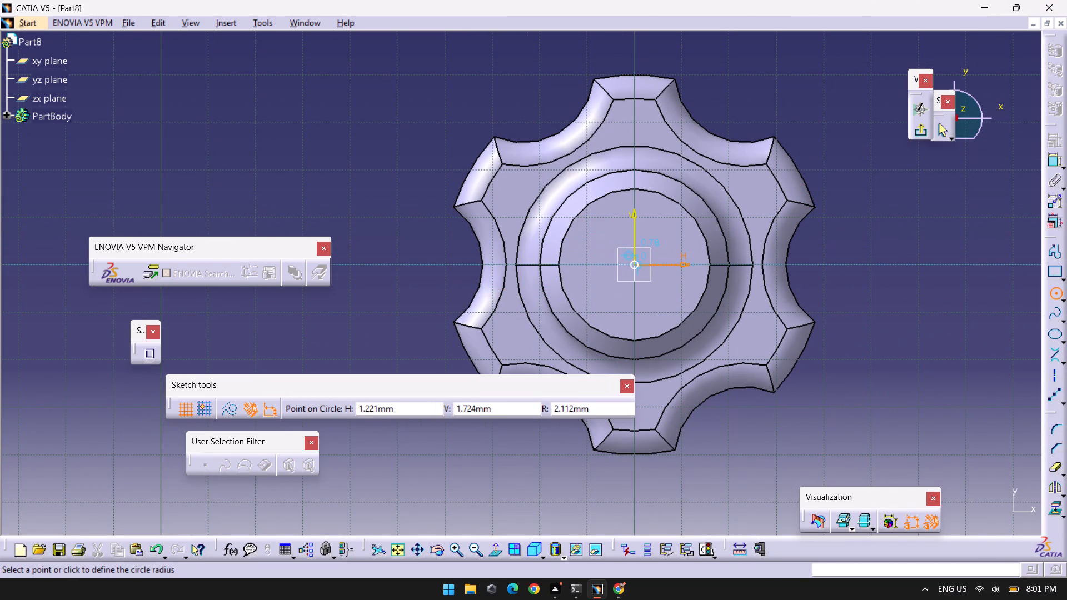
key("Tab")
key("Tab")
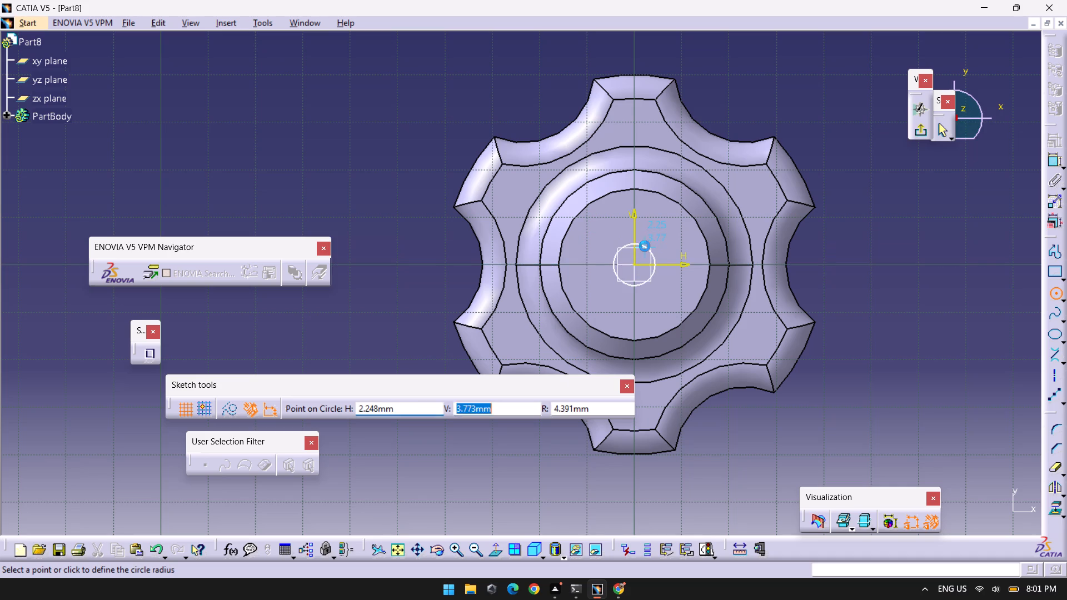
key("Tab")
key("5")
key("Return")
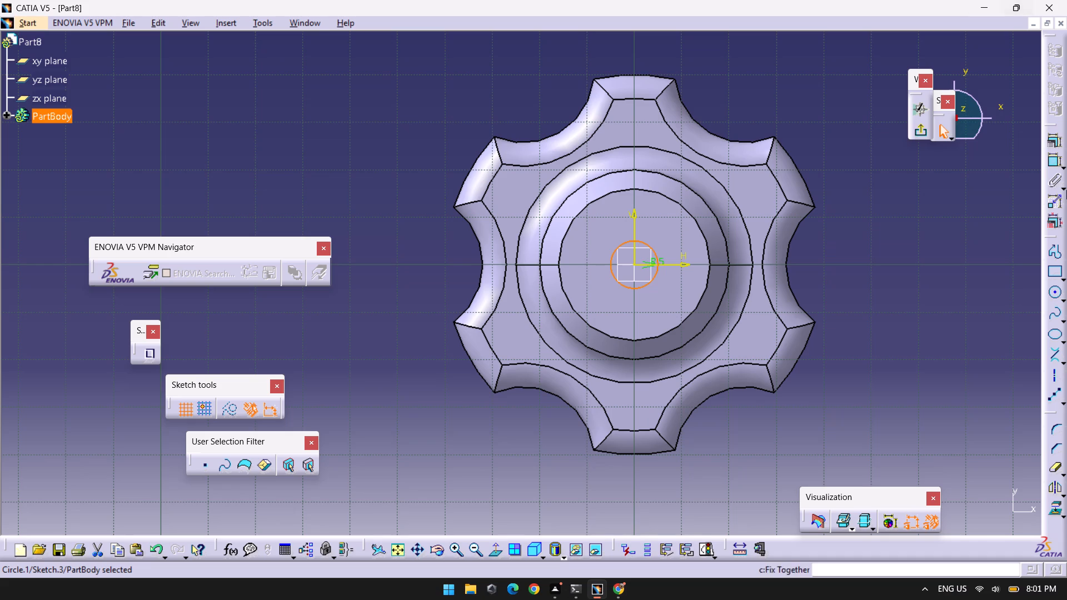
left_click(921, 134)
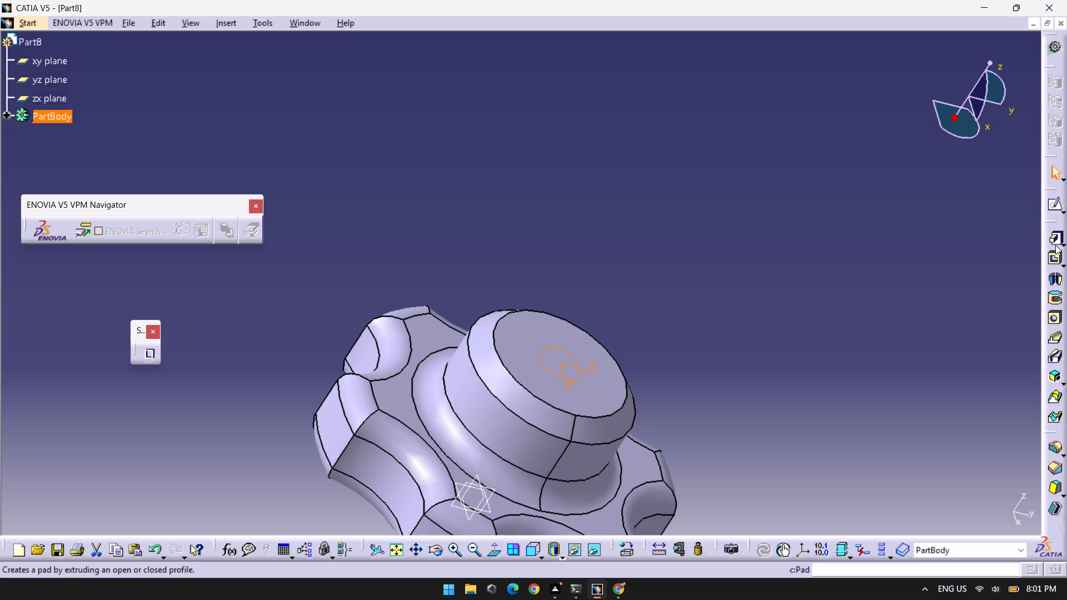
Cut a 25 mm deep pocket into the hub from the circle sketch.
left_click(1053, 261)
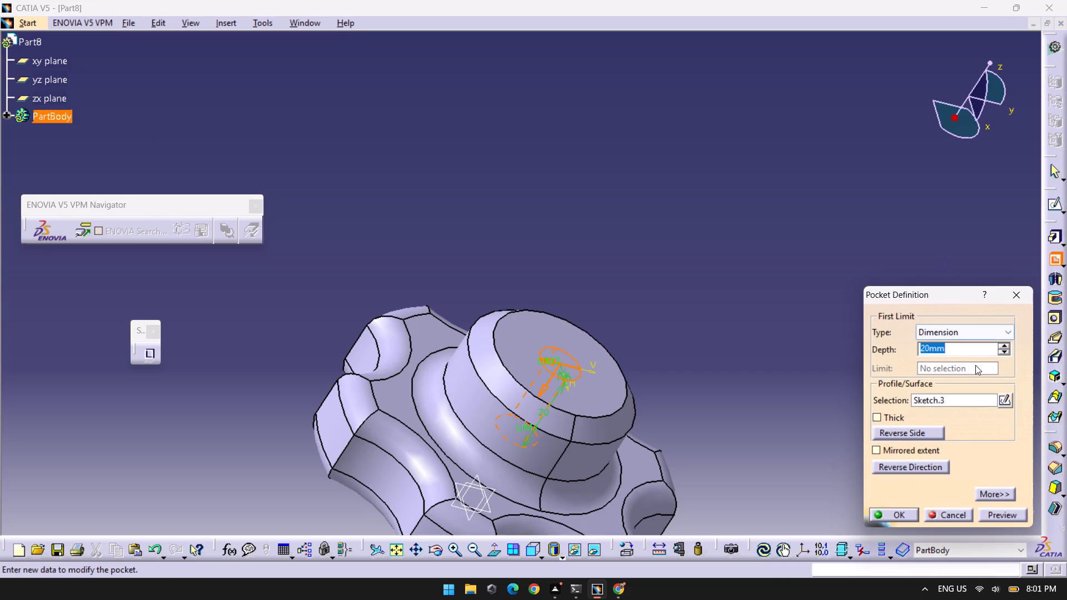
type("25")
key("Return")
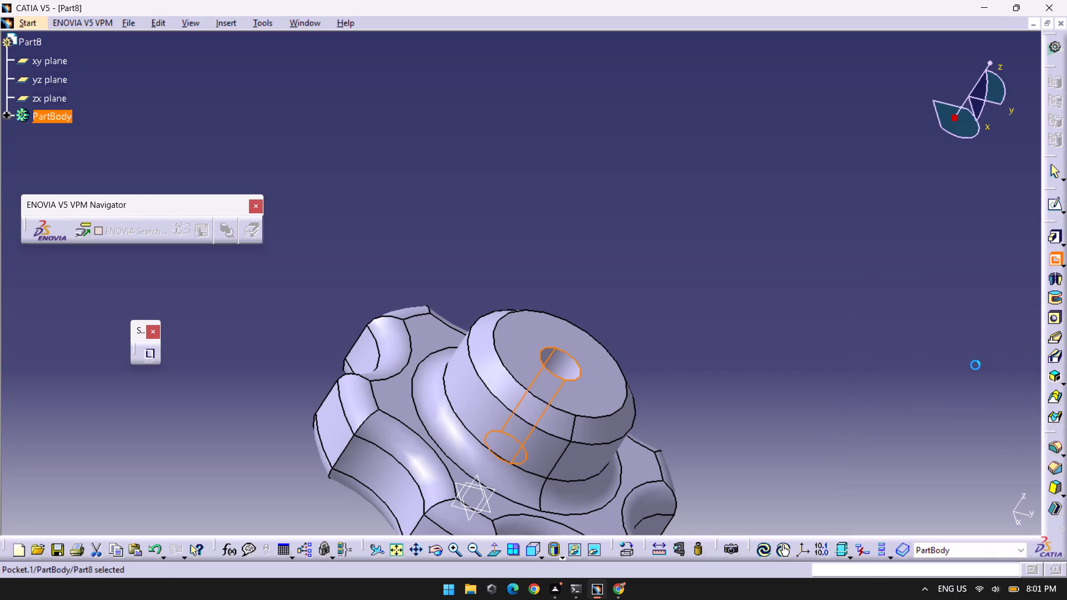
left_click(708, 286)
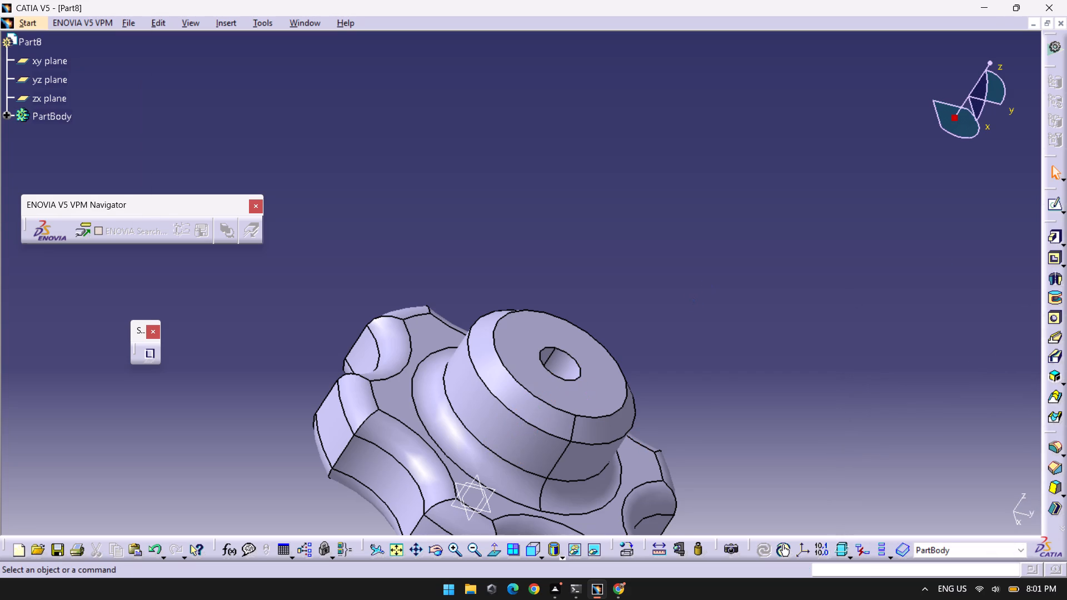
Select the flat floor face at the bottom of the hub's central hole.
middle_click_drag(706, 354, 647, 312)
right_click(706, 354)
right_click_drag(706, 354, 647, 312)
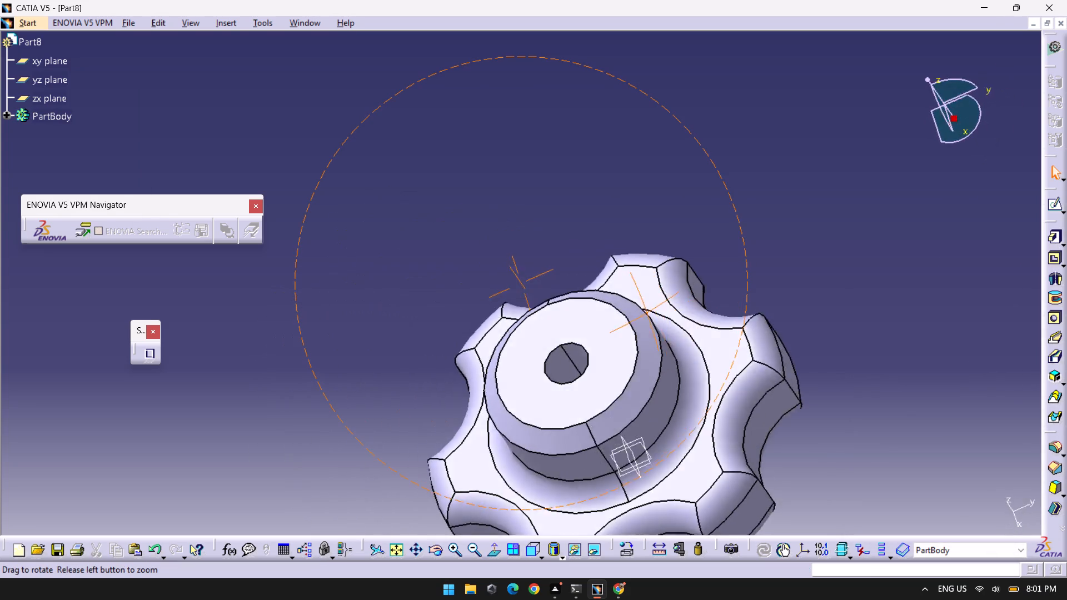
middle_click_drag(647, 312, 664, 437)
right_click_drag(647, 312, 664, 437)
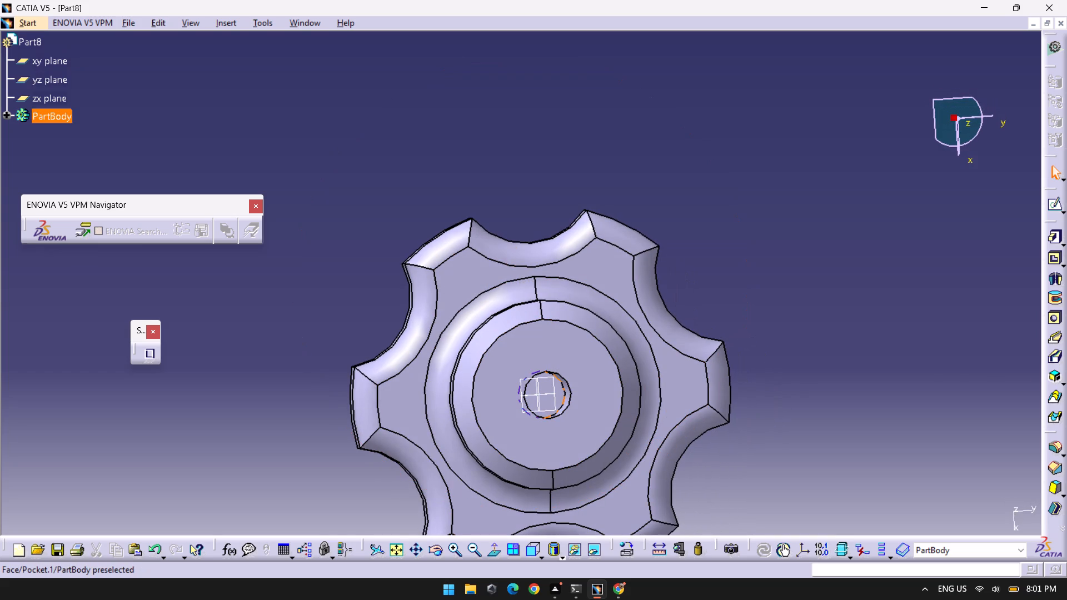
middle_click_drag(559, 397, 525, 302)
right_click(559, 397)
middle_click_drag(549, 363, 465, 8)
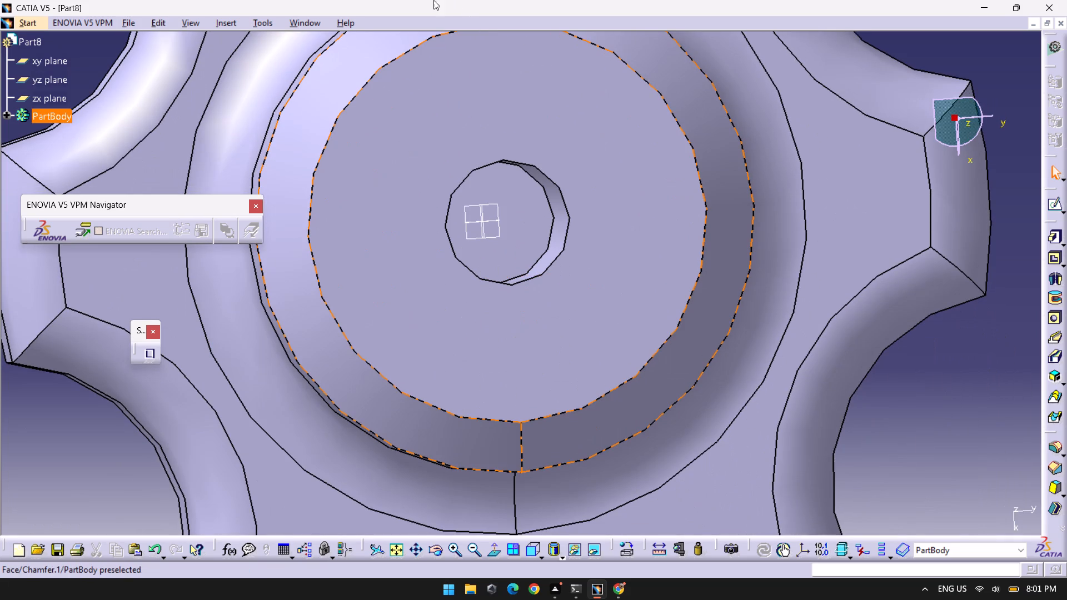
left_click(521, 208)
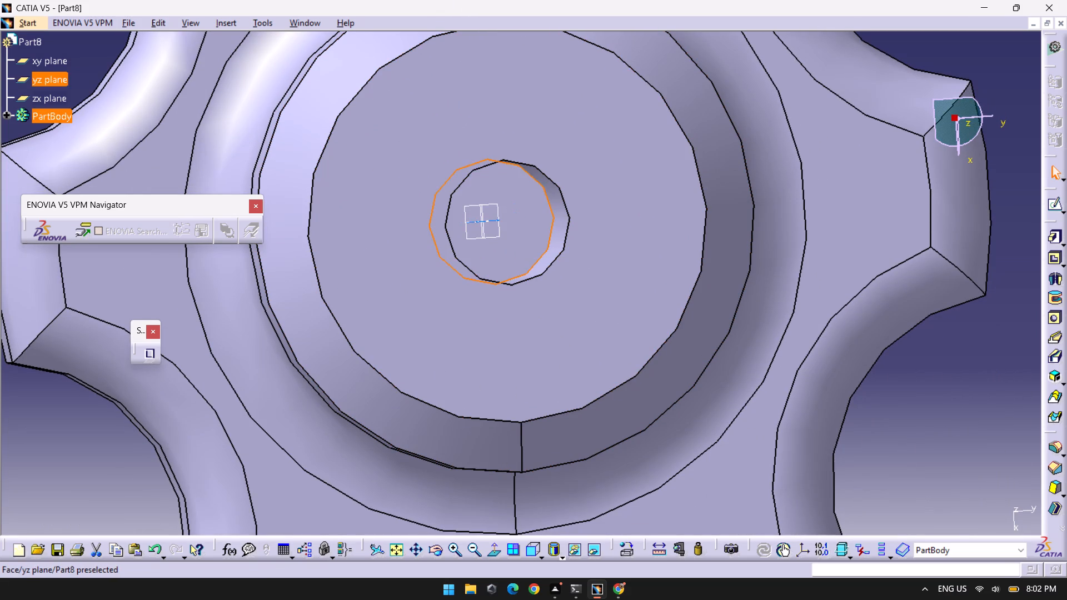
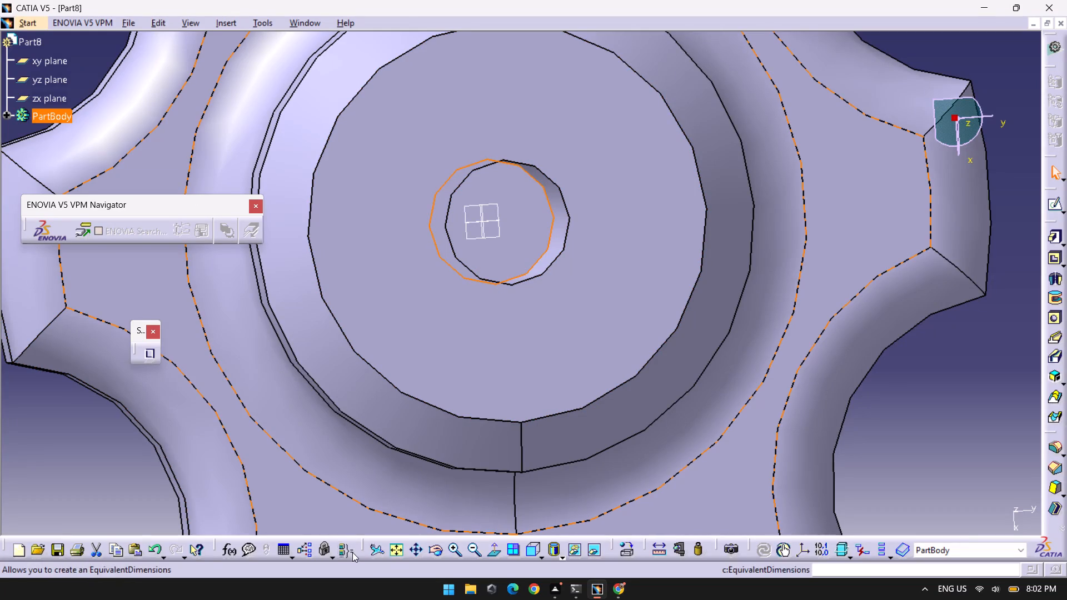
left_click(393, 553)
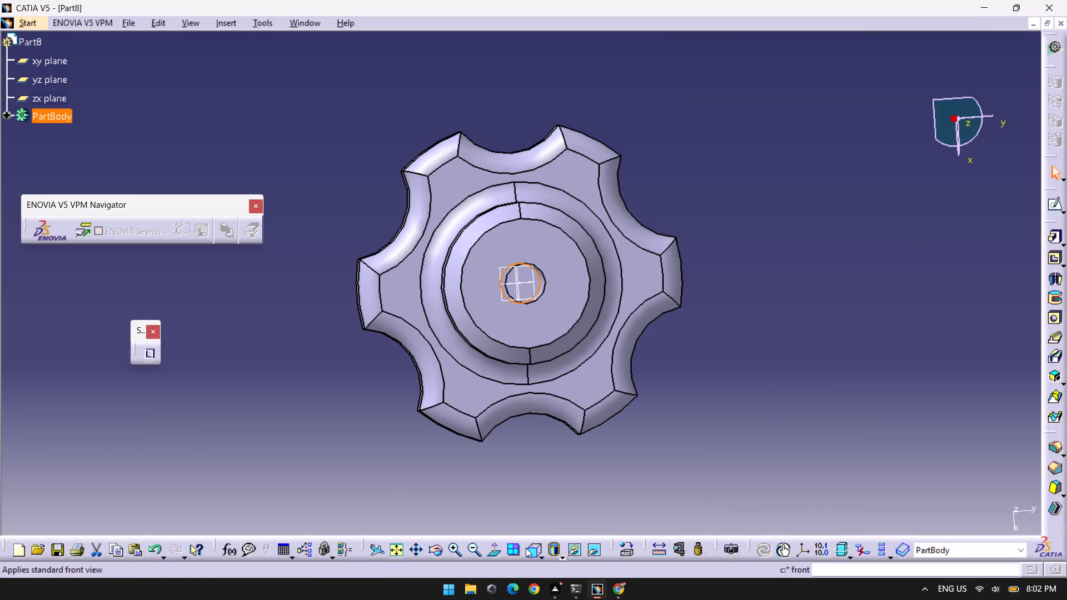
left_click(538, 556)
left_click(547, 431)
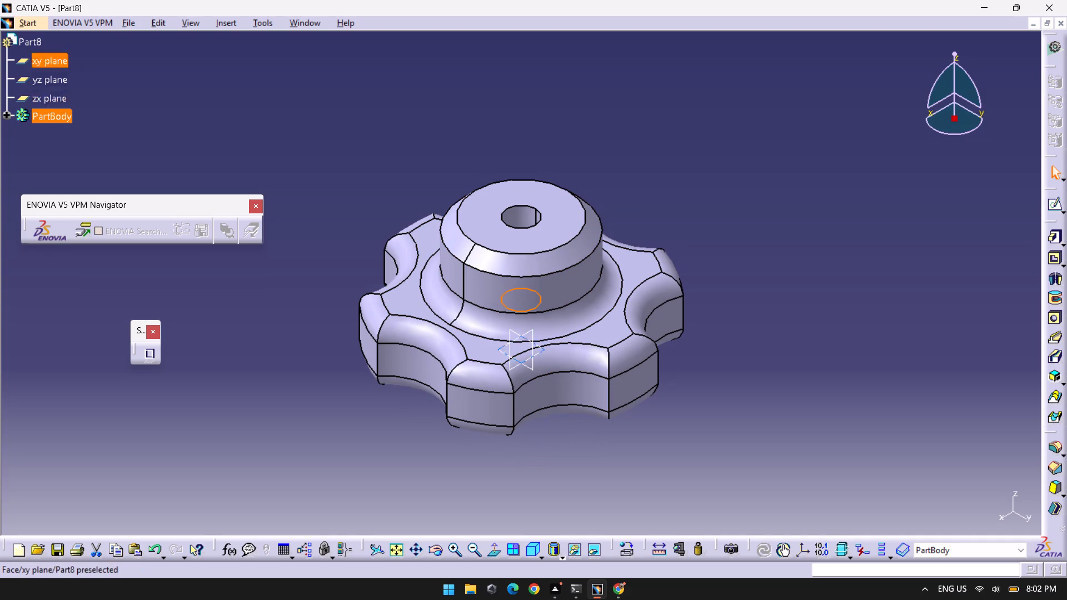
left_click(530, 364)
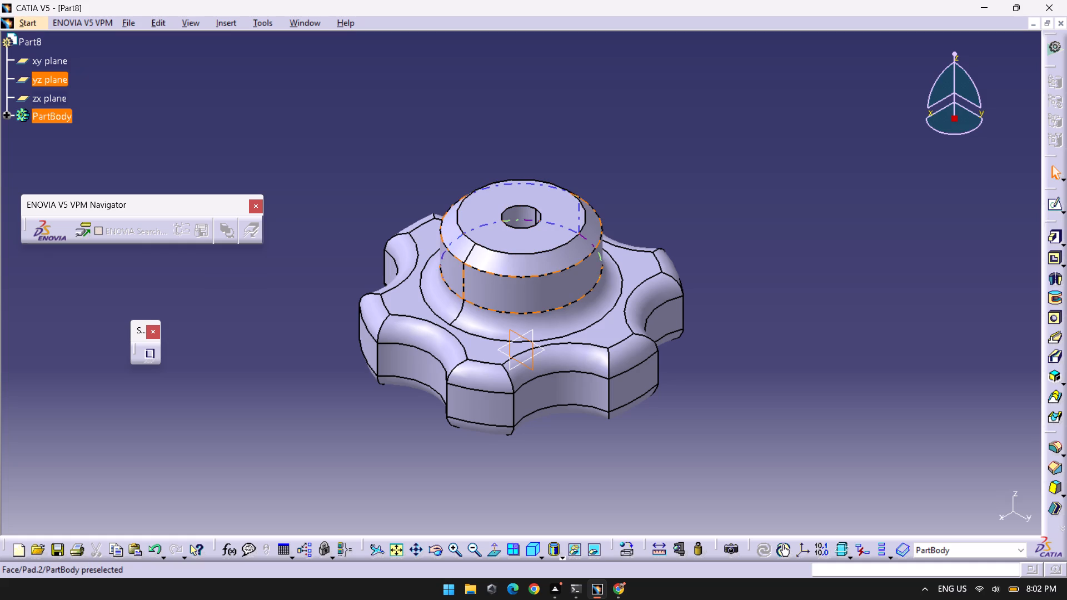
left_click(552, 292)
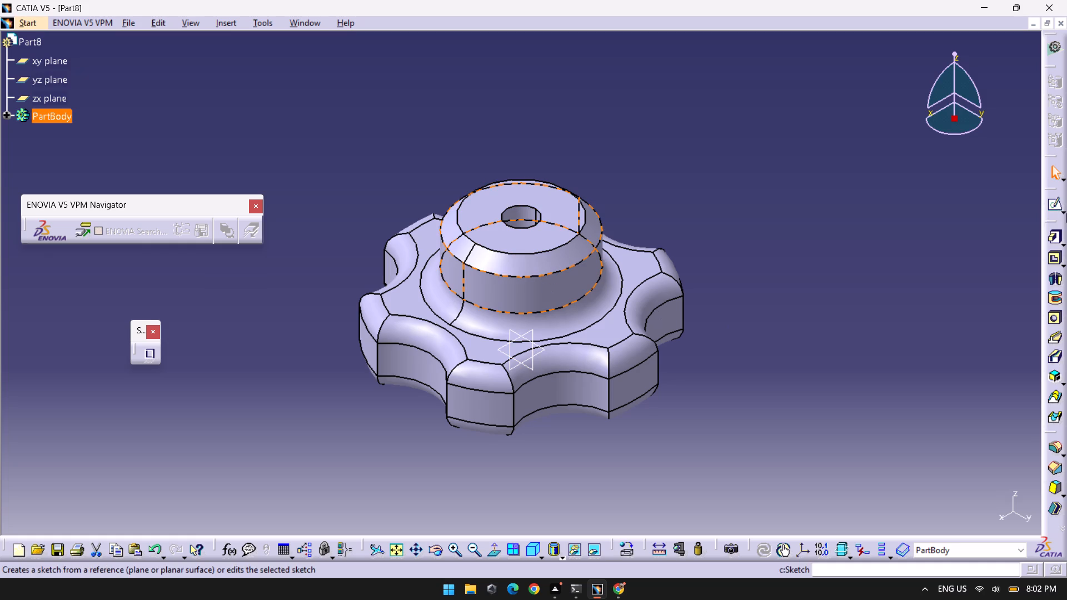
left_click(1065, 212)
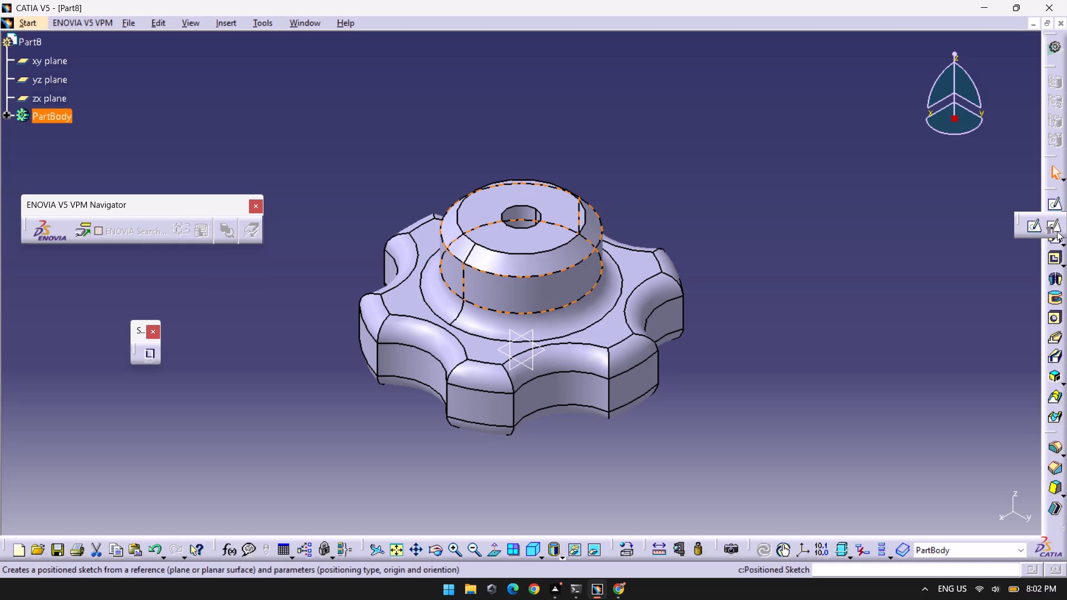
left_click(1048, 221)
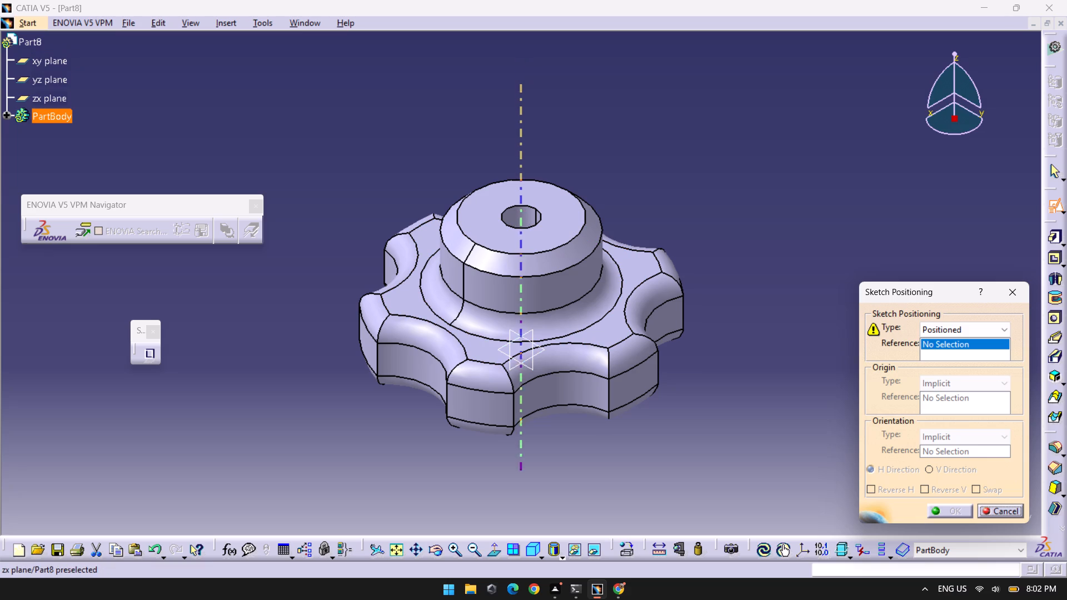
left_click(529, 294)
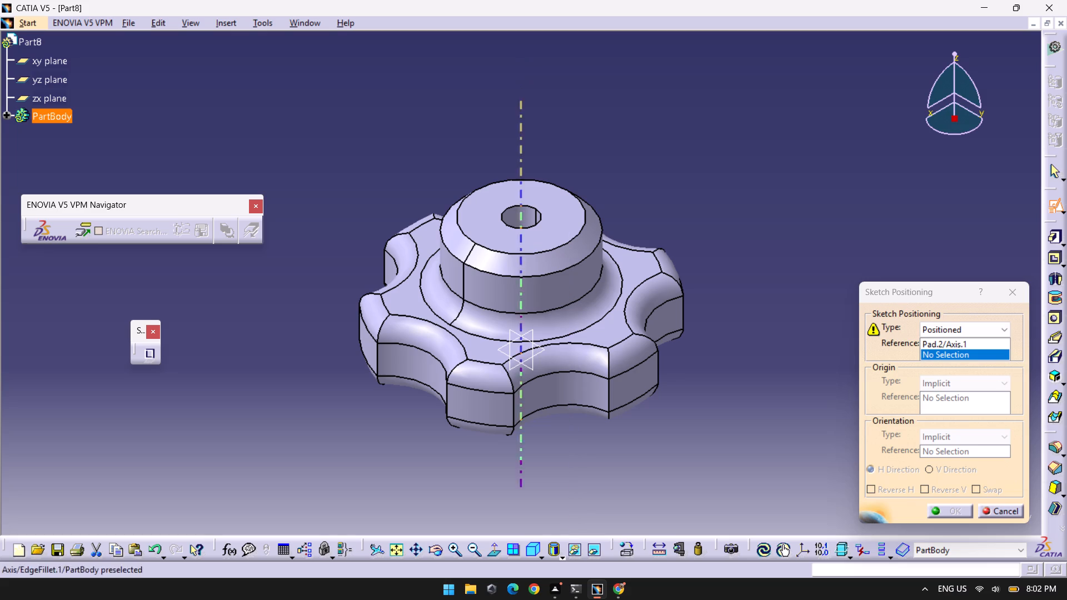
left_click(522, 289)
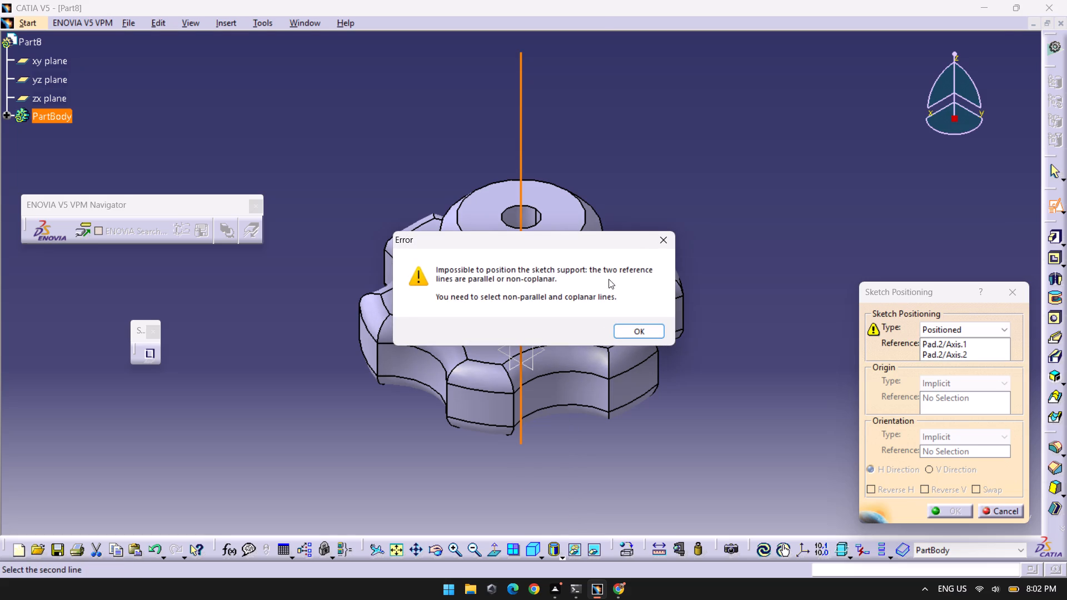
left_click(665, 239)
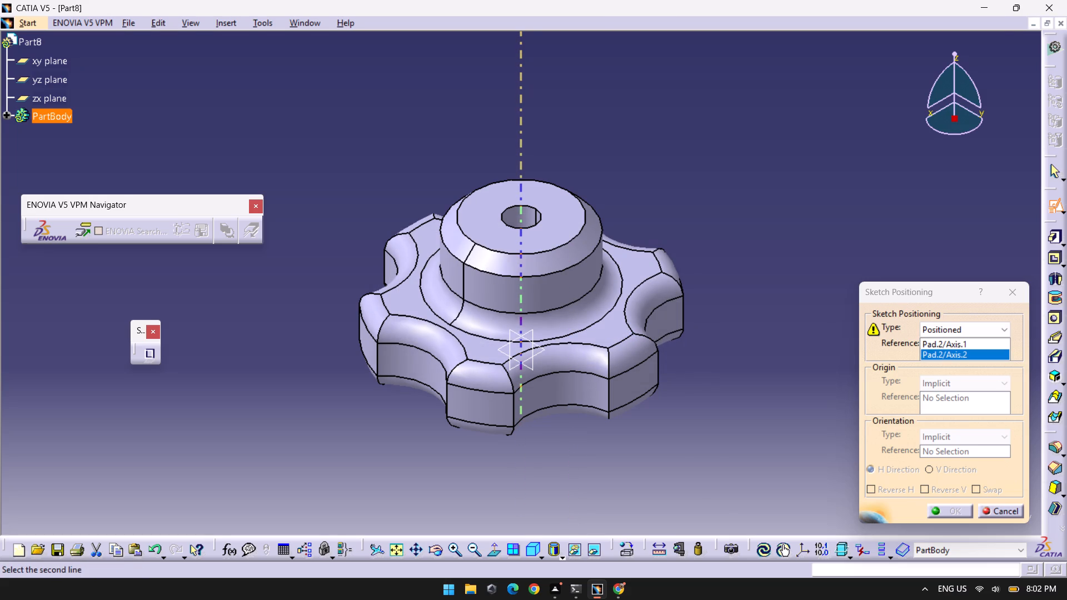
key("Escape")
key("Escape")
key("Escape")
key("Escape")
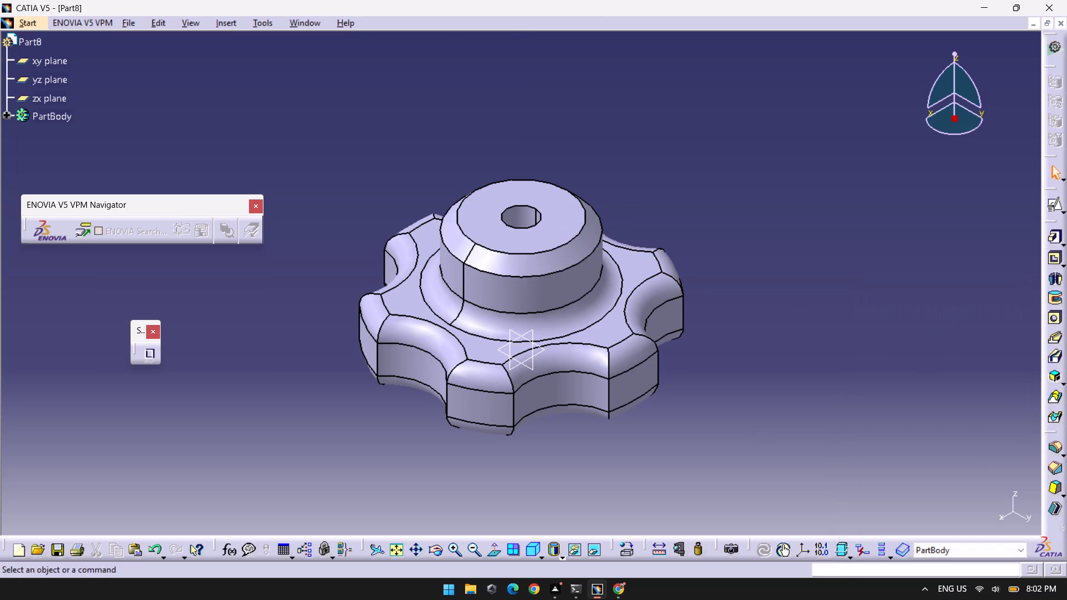
Open a new sketch on the yz plane.
left_click(543, 291)
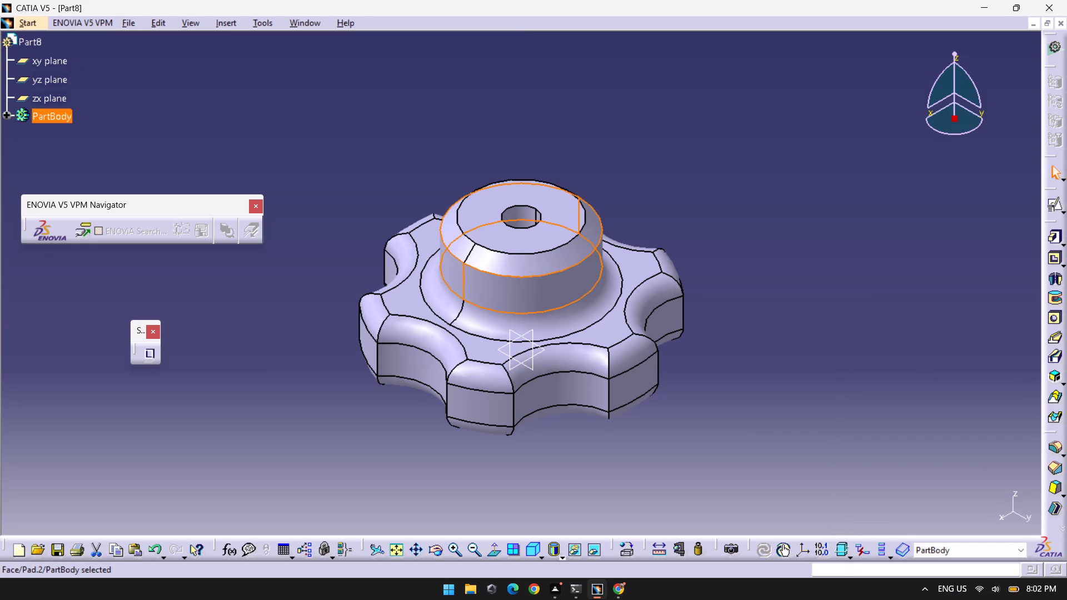
left_click(1062, 210)
left_click(1035, 227)
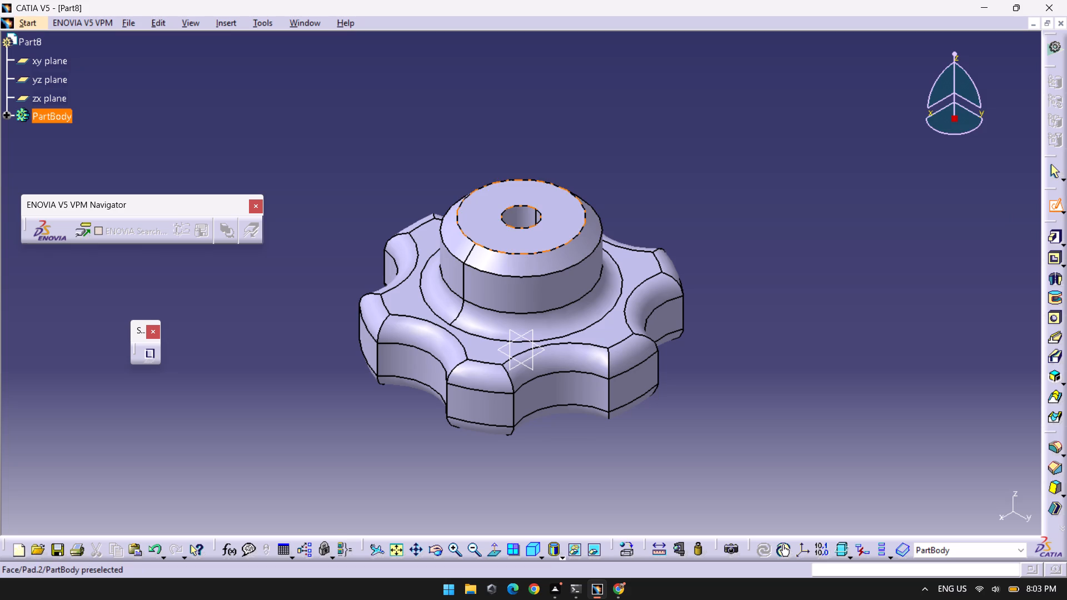
left_click(510, 332)
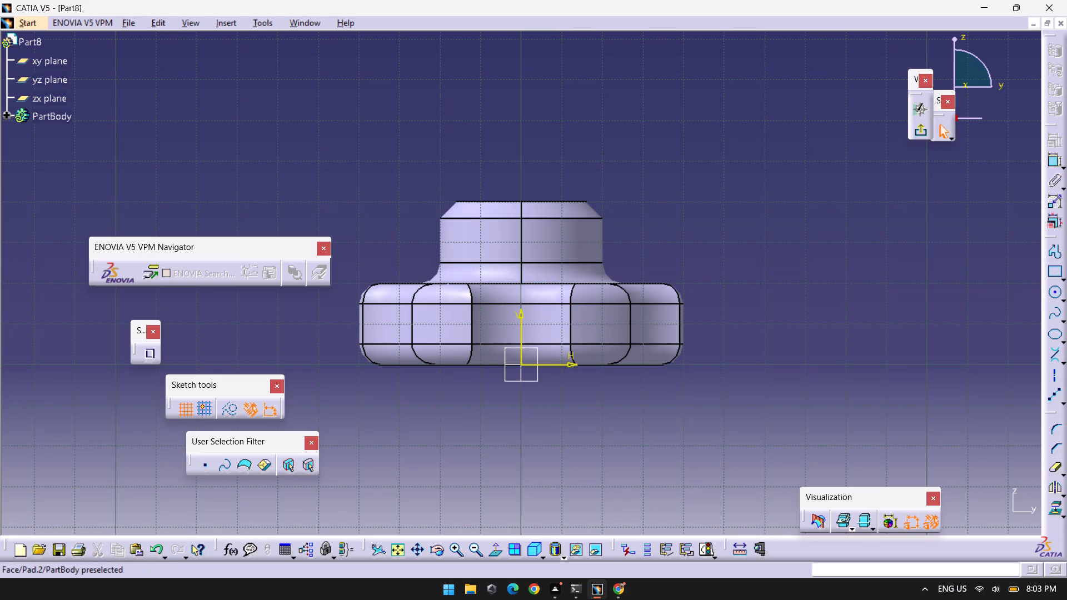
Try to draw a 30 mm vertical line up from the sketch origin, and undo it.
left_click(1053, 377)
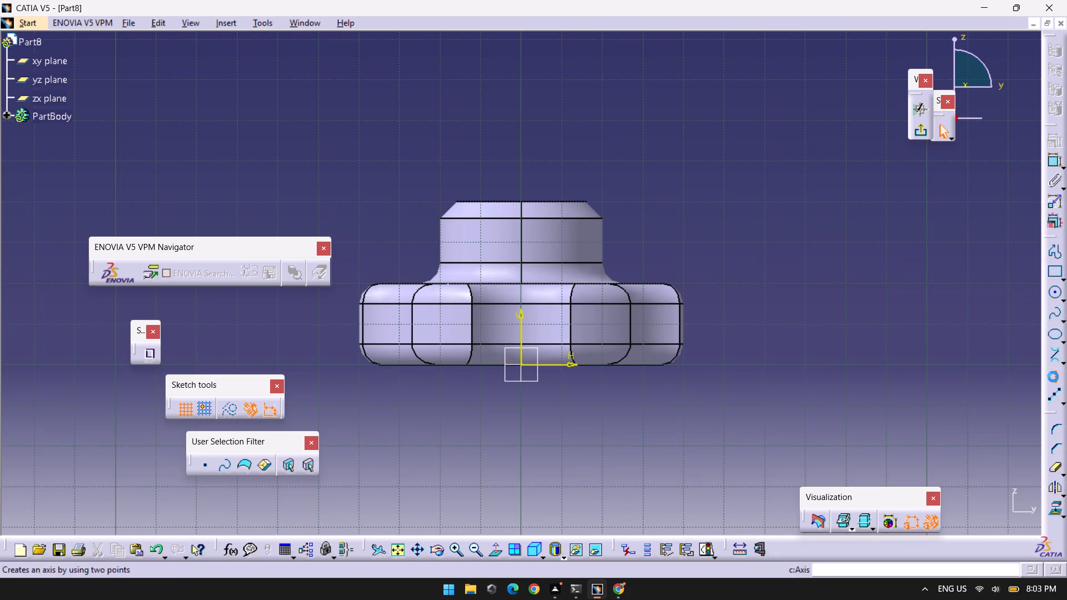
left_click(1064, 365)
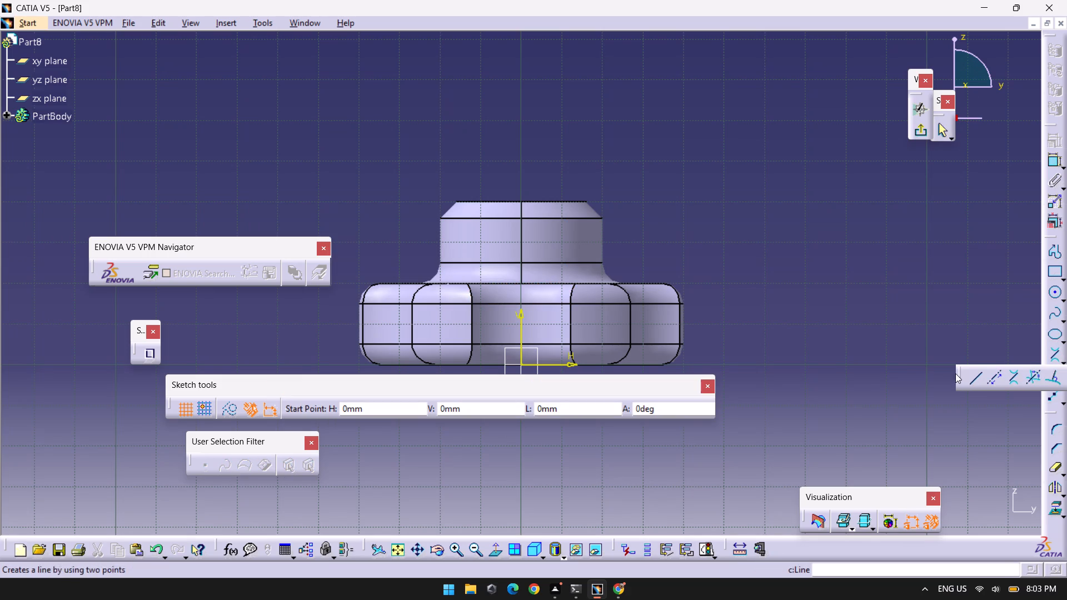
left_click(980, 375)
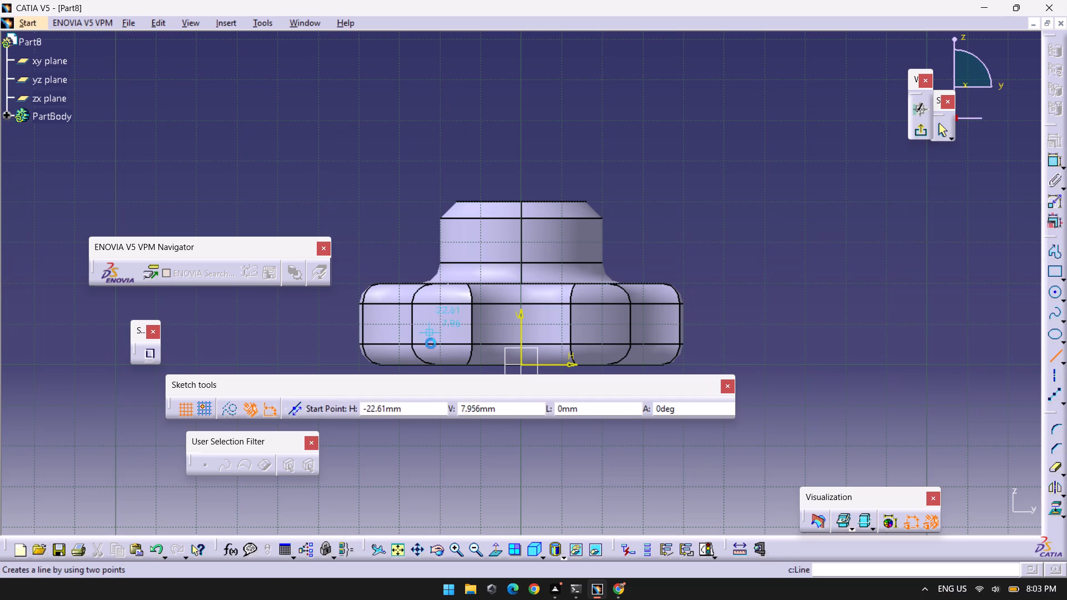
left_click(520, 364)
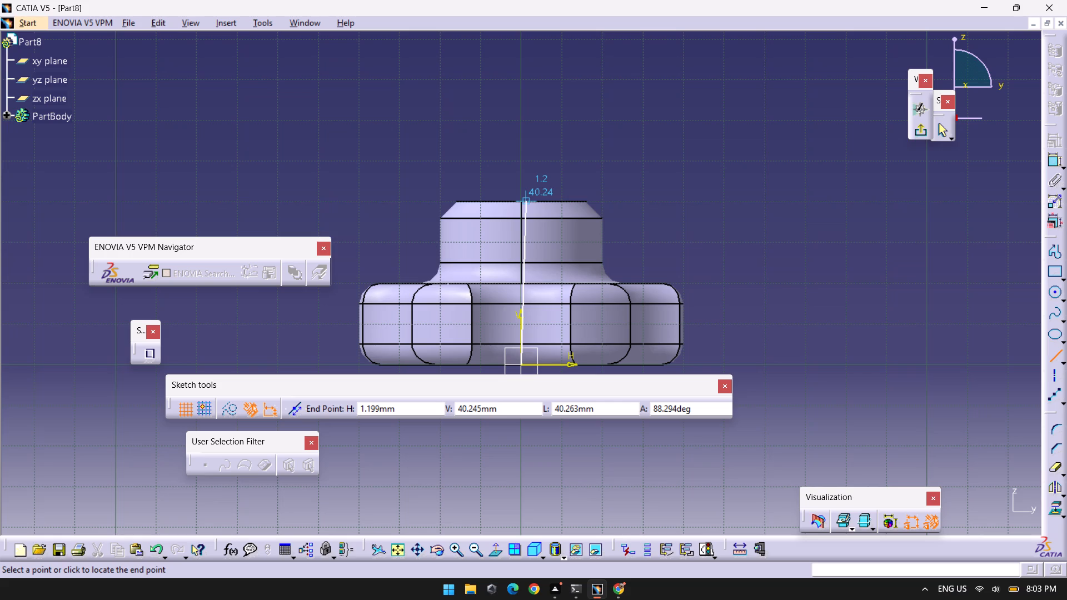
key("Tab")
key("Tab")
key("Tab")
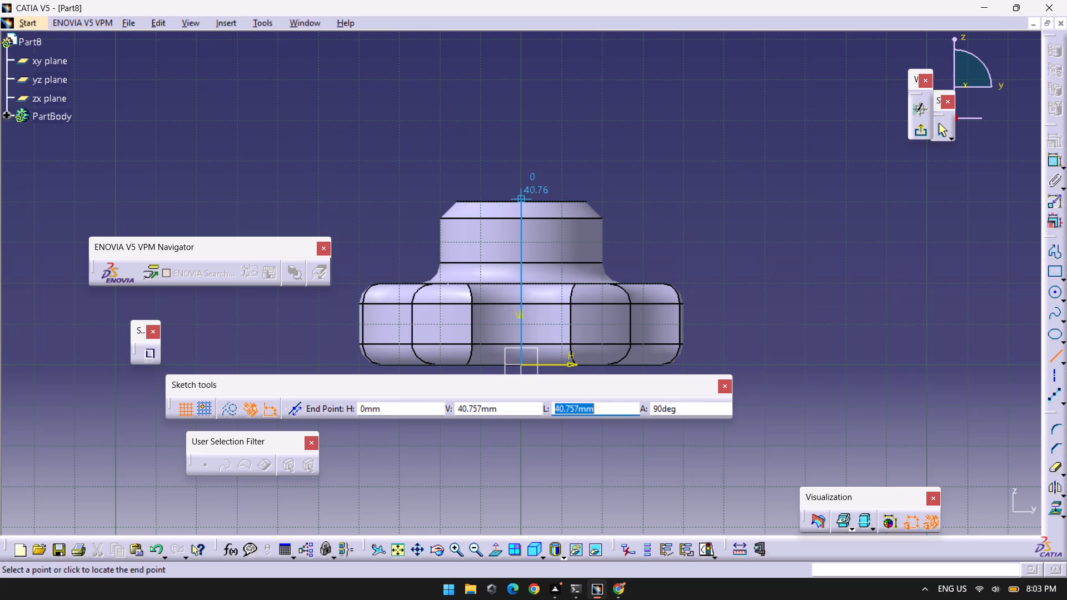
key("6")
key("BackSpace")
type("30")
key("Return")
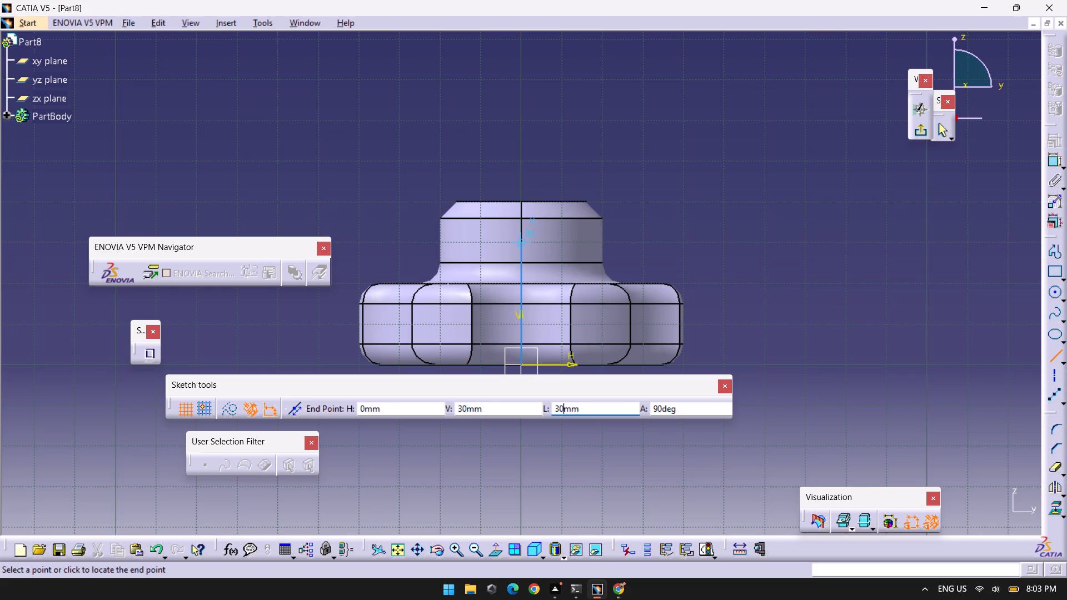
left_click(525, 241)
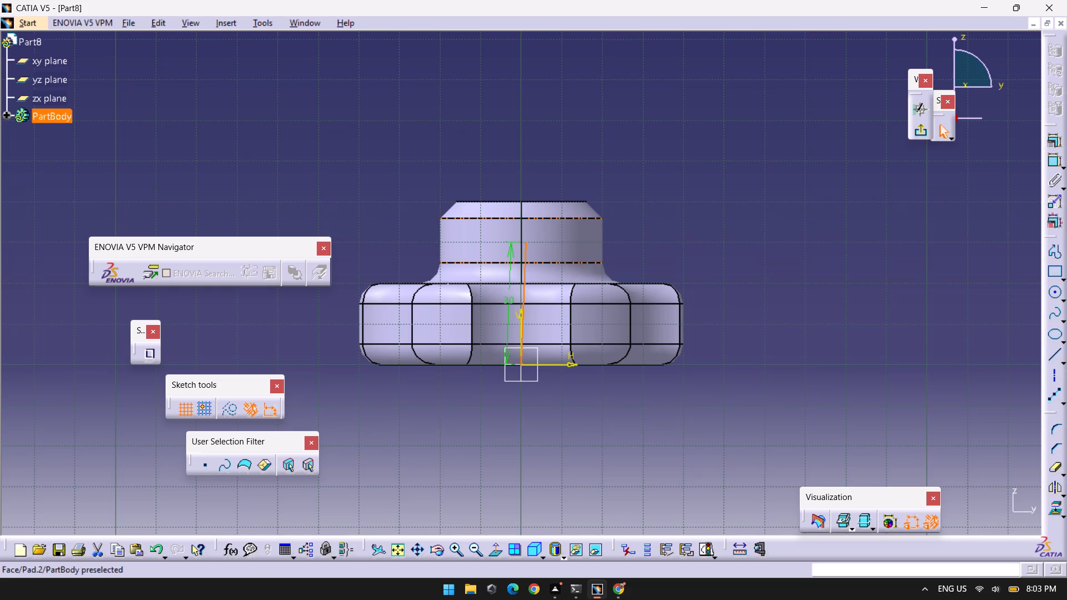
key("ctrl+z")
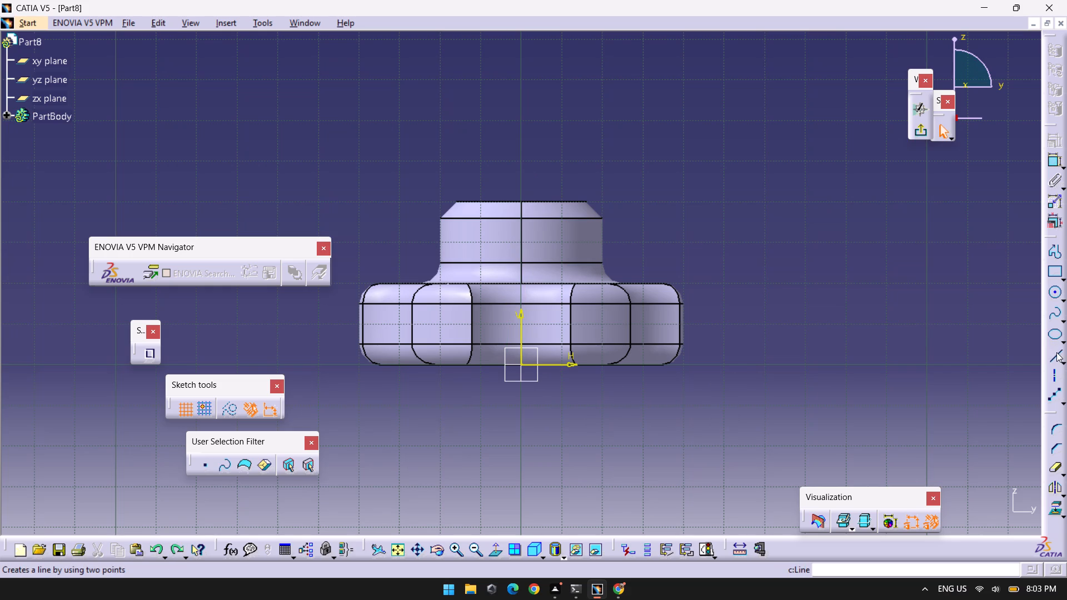
Draw a vertical reference line 30 mm long upward from the sketch origin.
left_click(1056, 354)
left_click(522, 364)
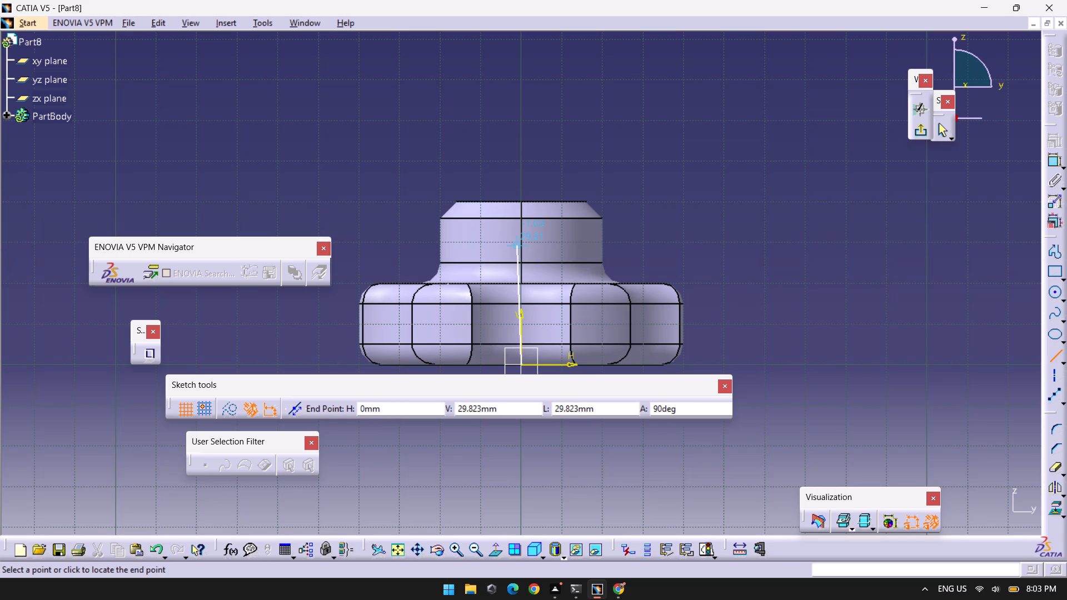
key("Tab")
key("Tab")
key("Tab")
type("30")
key("Return")
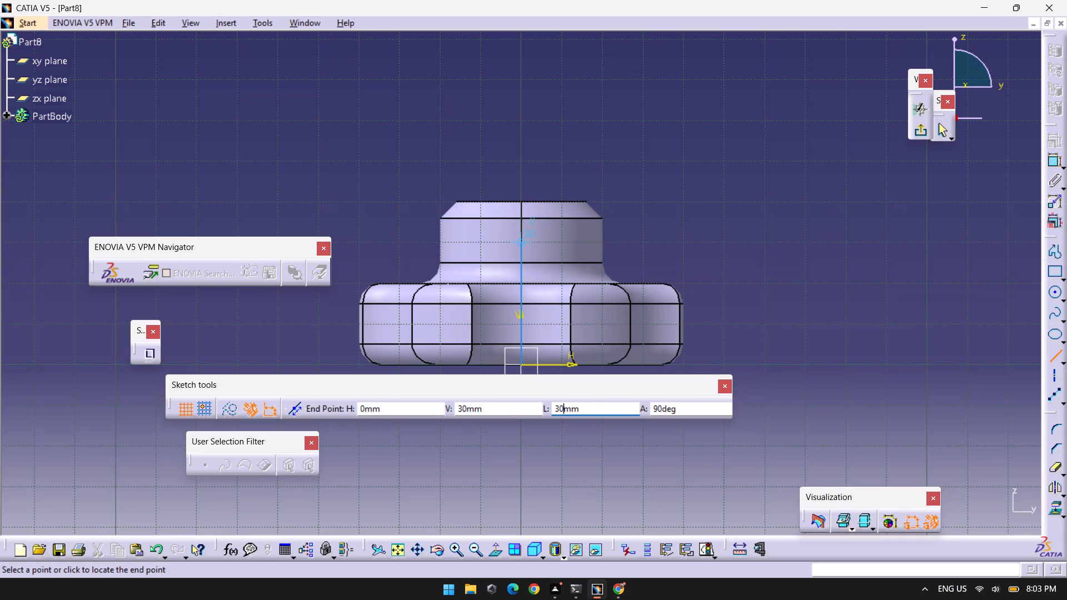
left_click(520, 245)
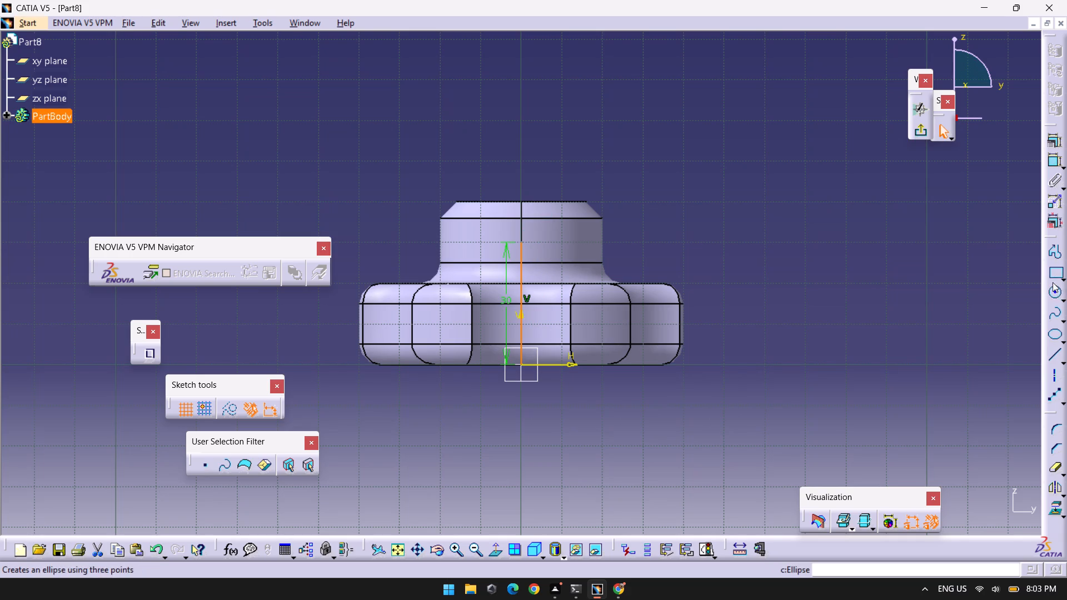
Sketch a circle of 4 mm radius centred on the upper end of the vertical line.
left_click(1047, 294)
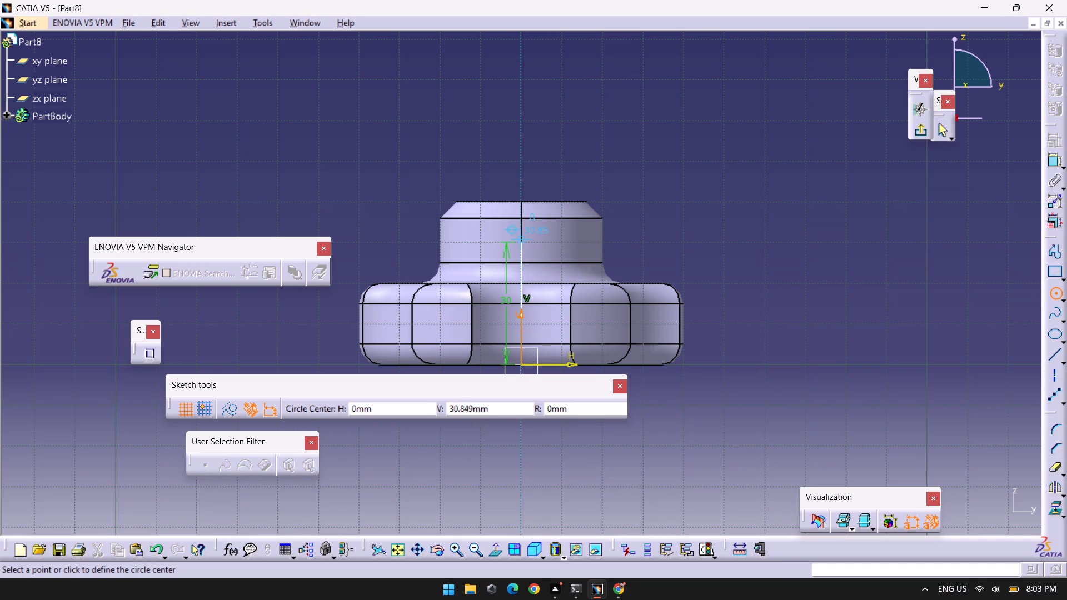
left_click(522, 244)
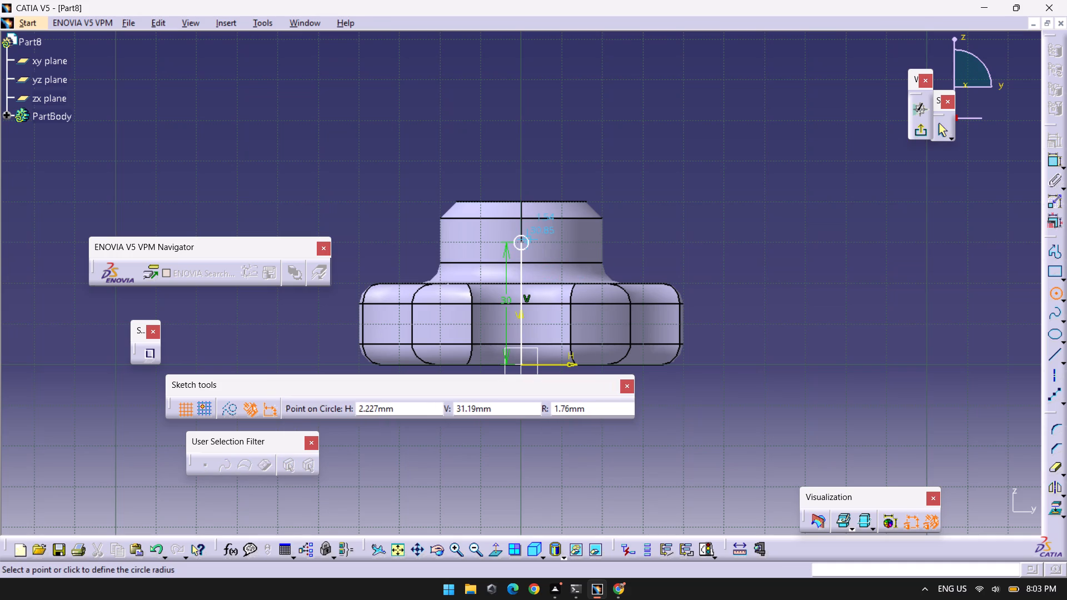
key("Tab")
key("Tab")
key("Tab")
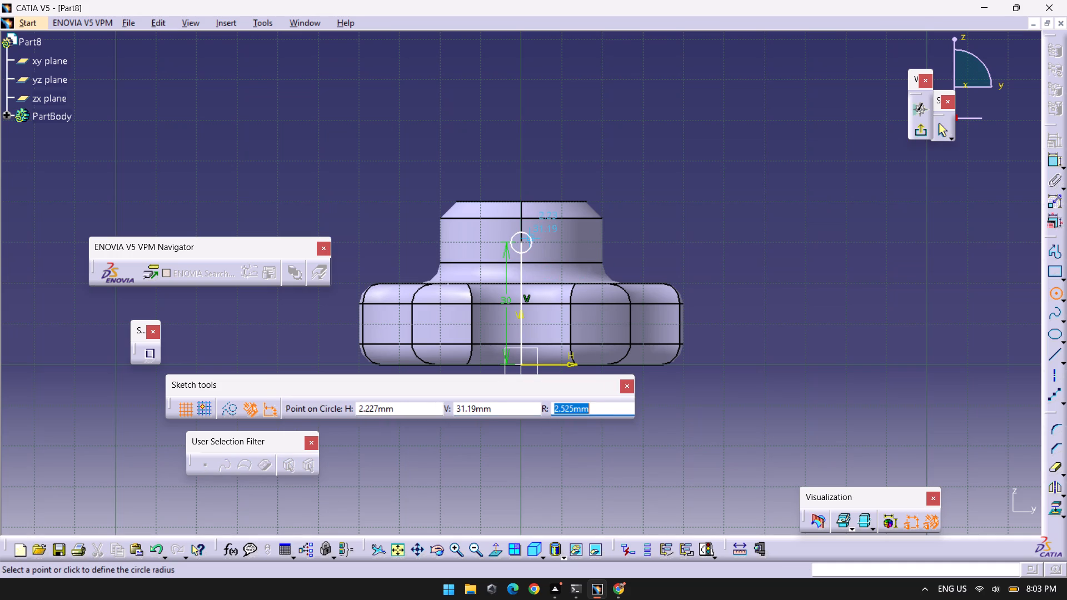
key("4")
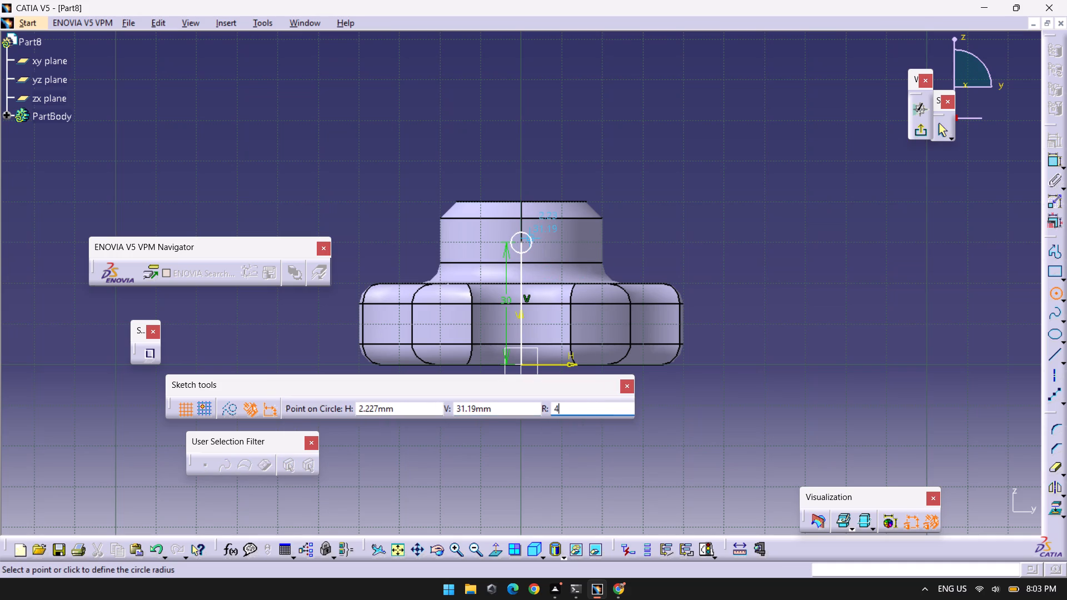
key("Return")
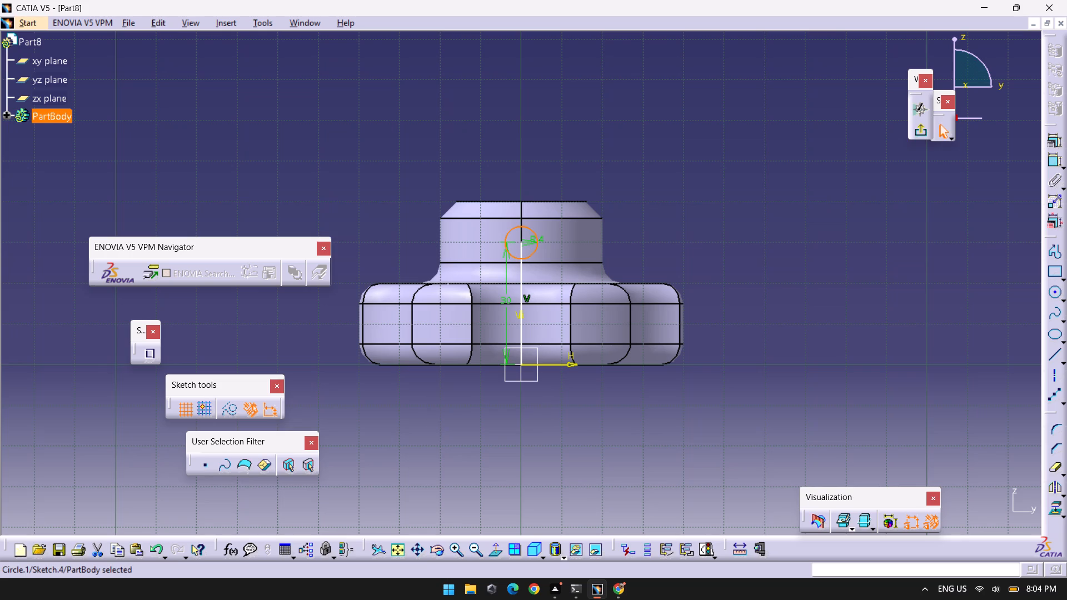
left_click(687, 228)
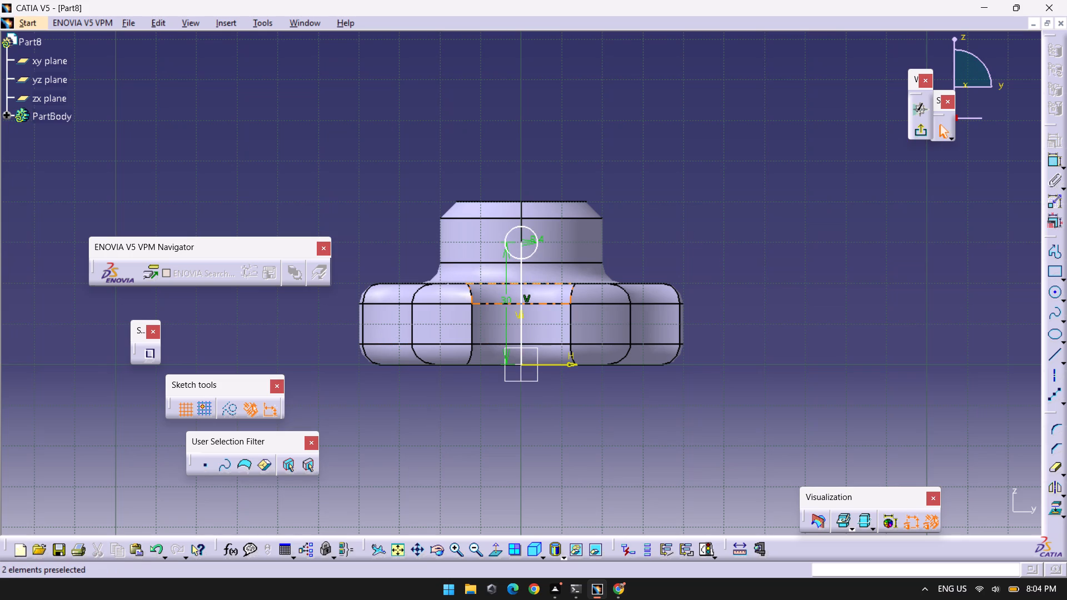
Delete the vertical reference line below the circle and exit the sketch.
left_click(522, 279)
key("Delete")
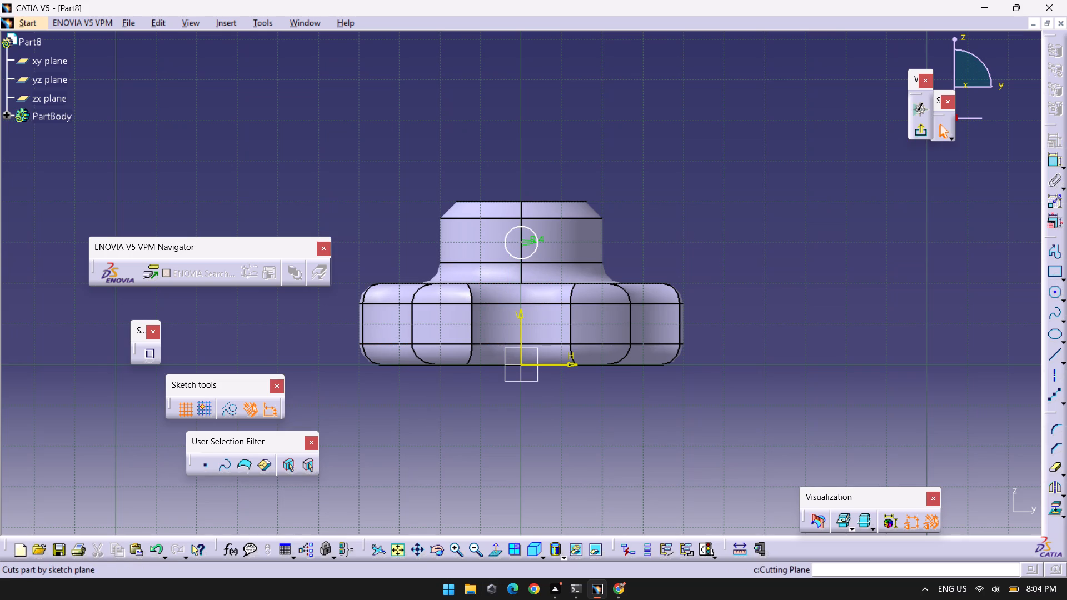
left_click(921, 133)
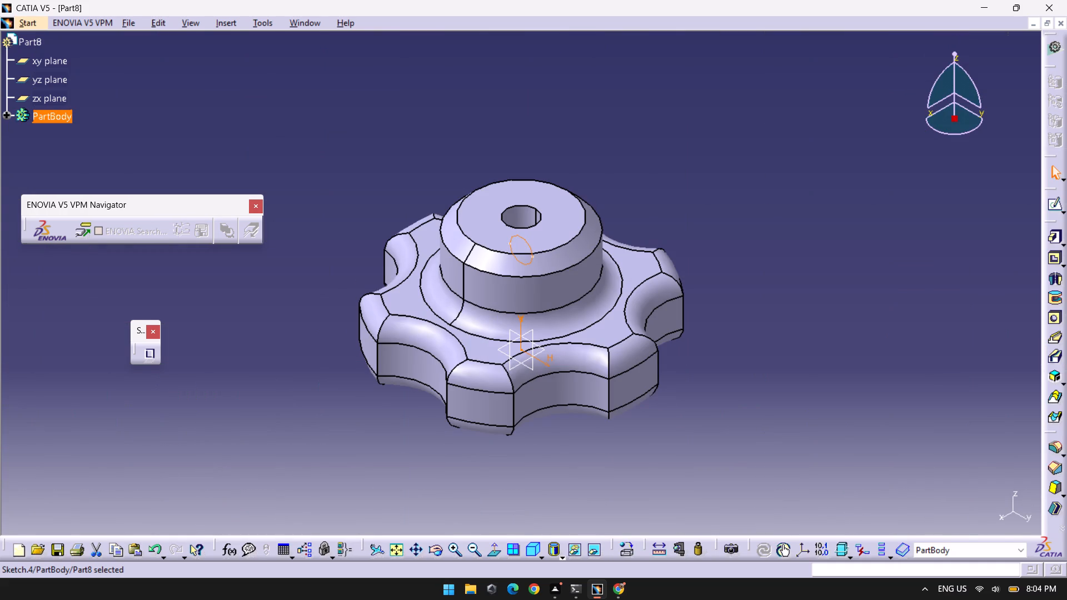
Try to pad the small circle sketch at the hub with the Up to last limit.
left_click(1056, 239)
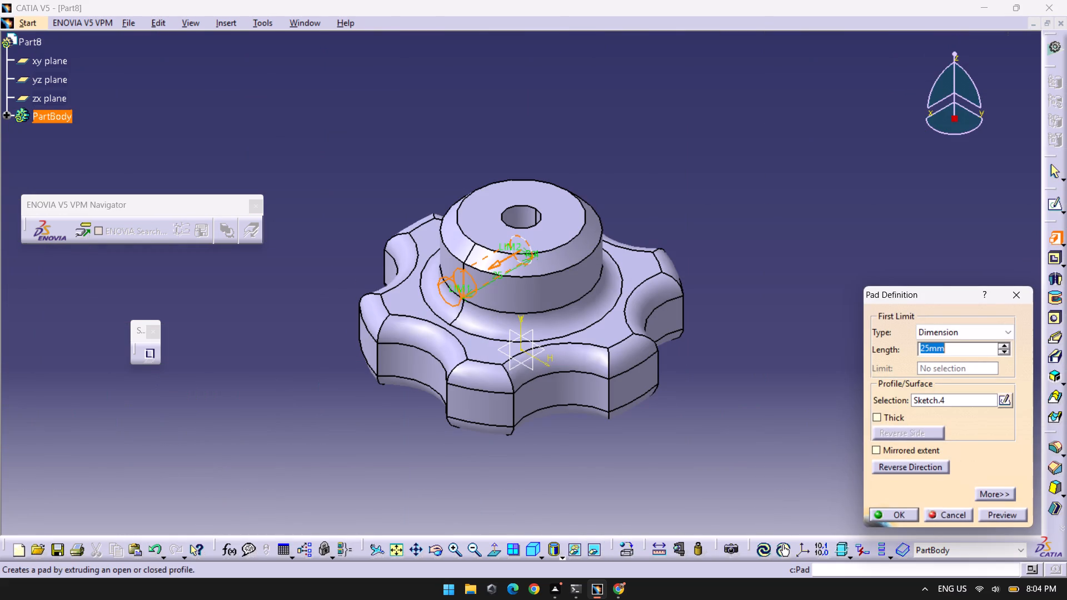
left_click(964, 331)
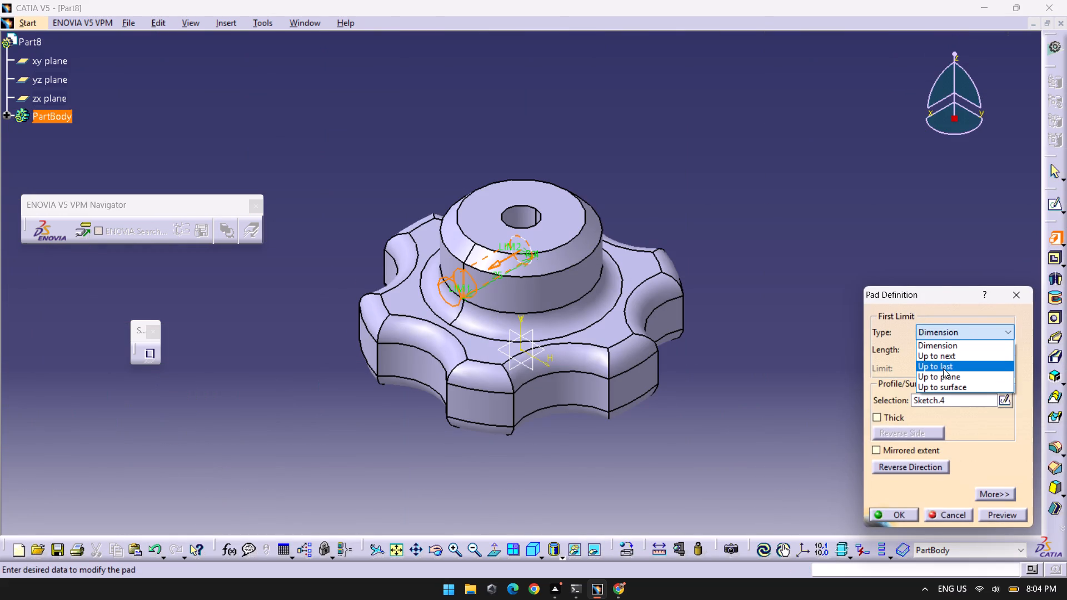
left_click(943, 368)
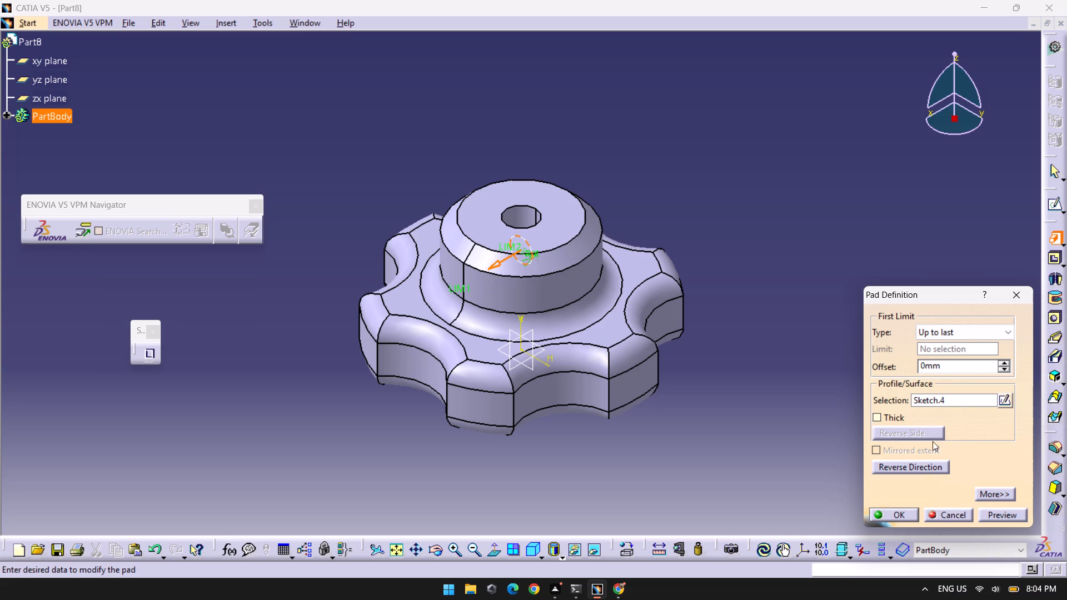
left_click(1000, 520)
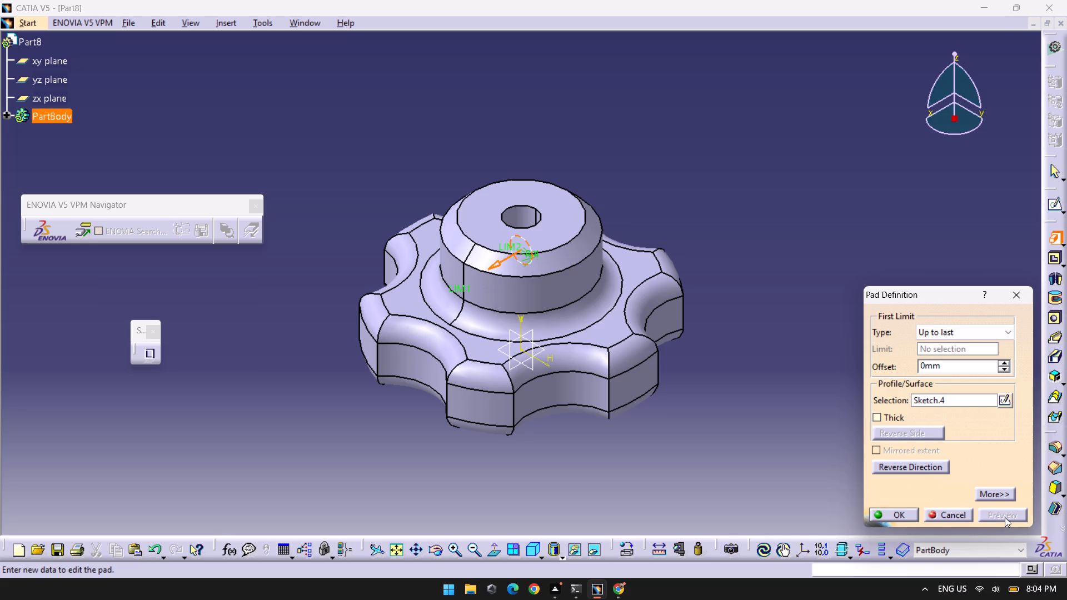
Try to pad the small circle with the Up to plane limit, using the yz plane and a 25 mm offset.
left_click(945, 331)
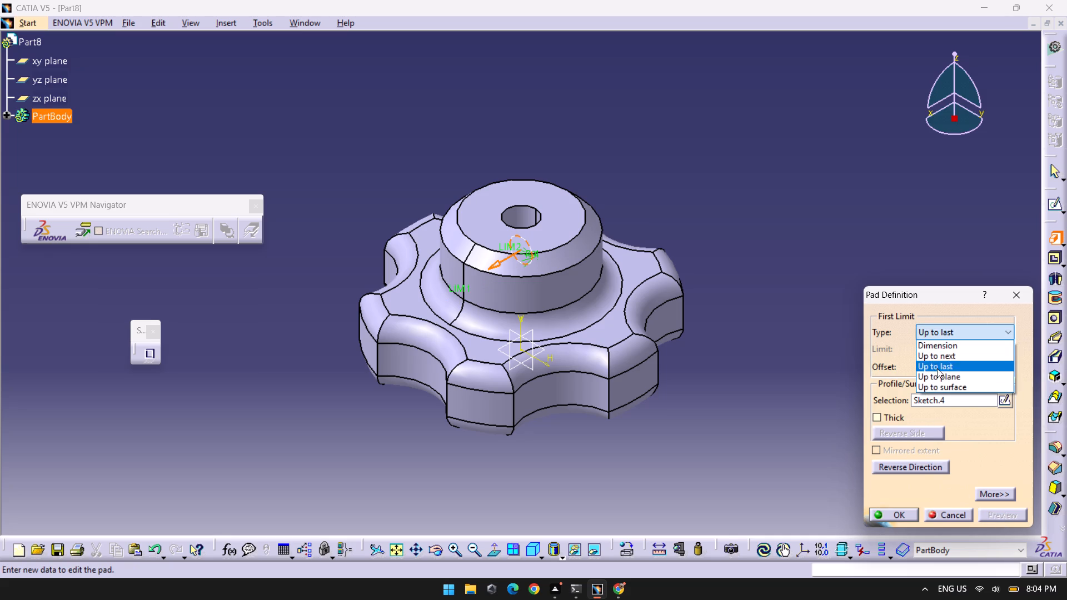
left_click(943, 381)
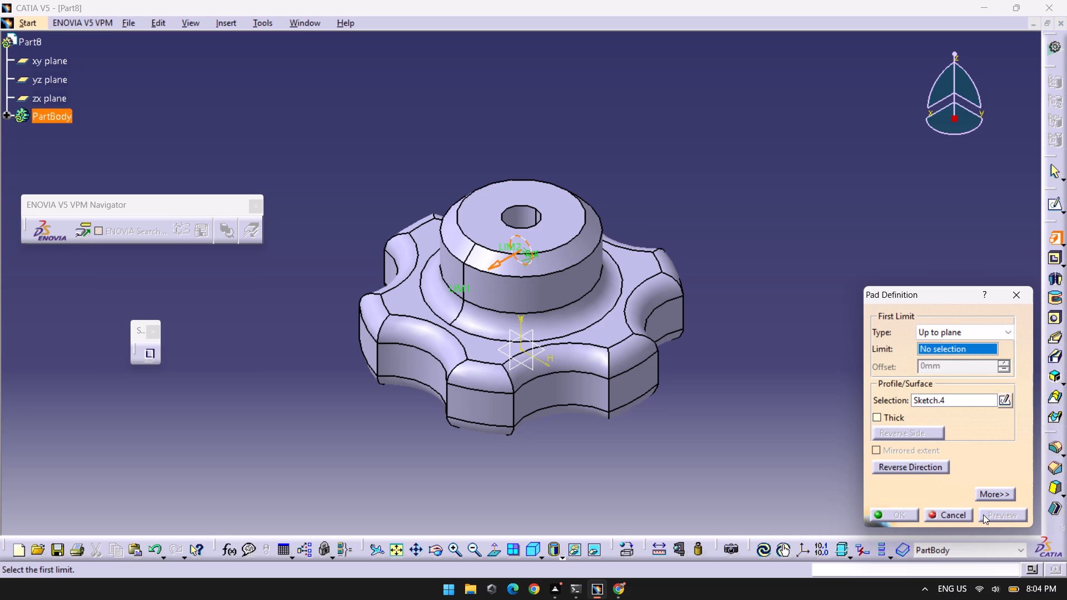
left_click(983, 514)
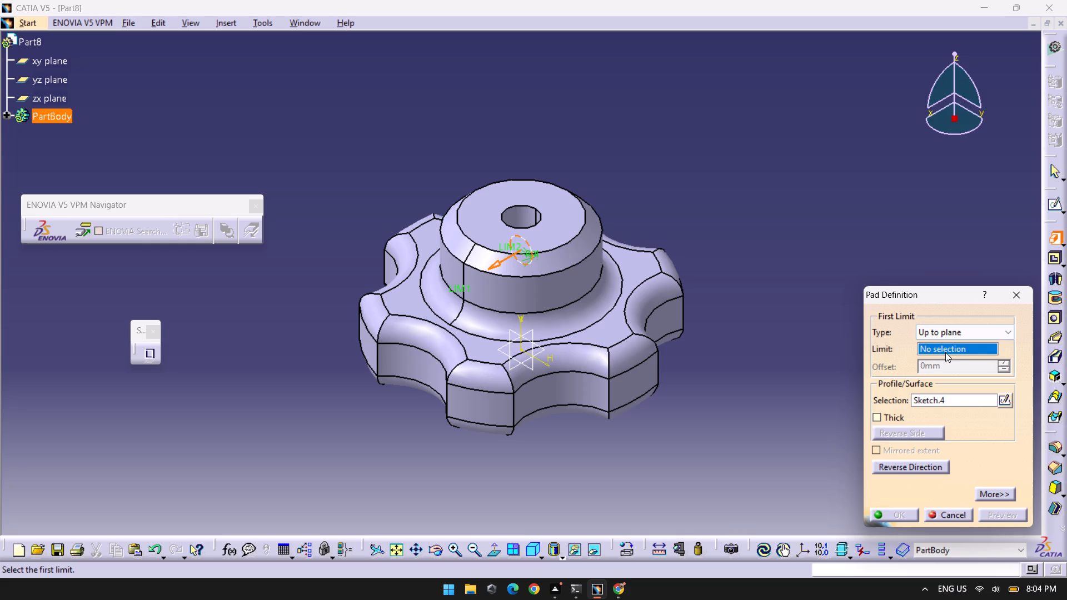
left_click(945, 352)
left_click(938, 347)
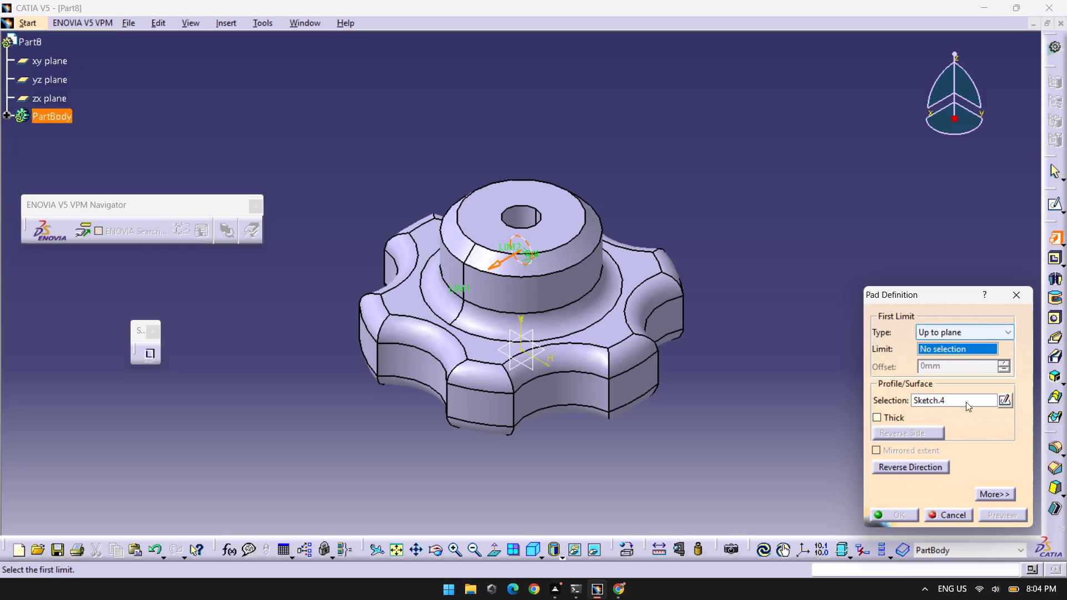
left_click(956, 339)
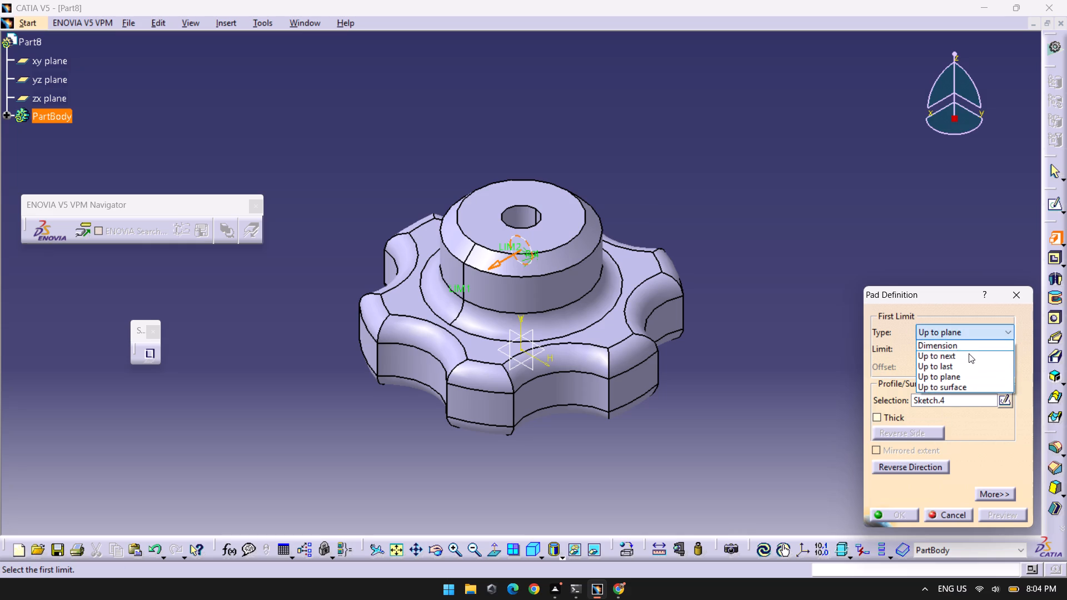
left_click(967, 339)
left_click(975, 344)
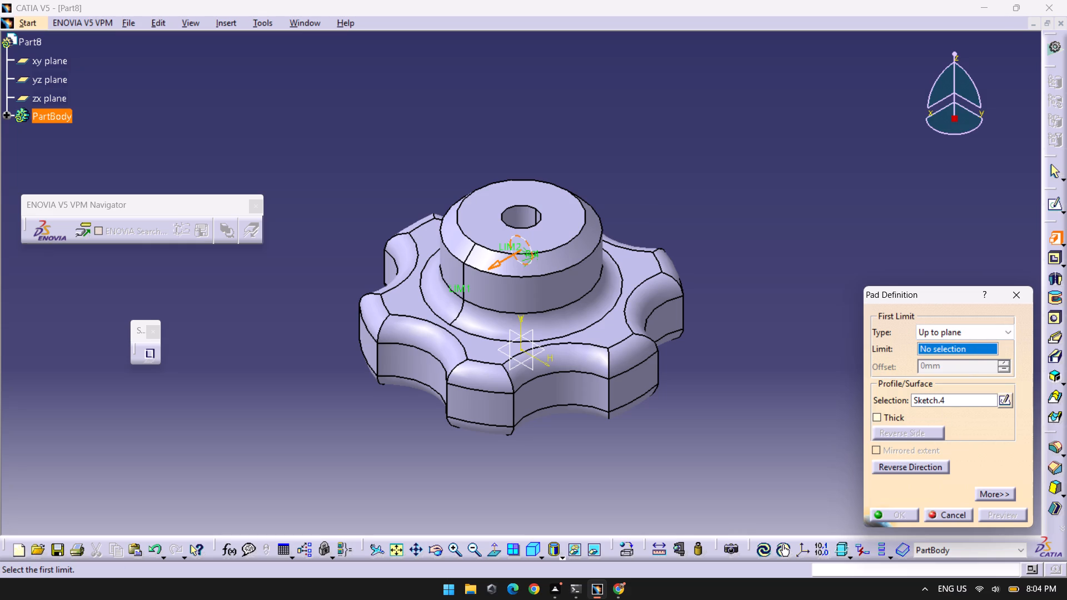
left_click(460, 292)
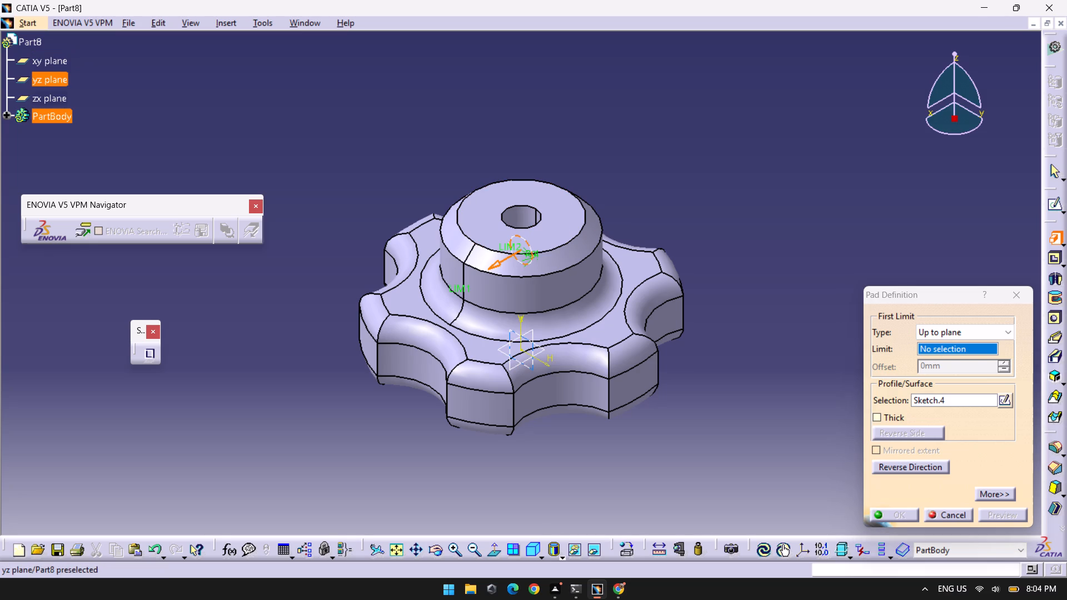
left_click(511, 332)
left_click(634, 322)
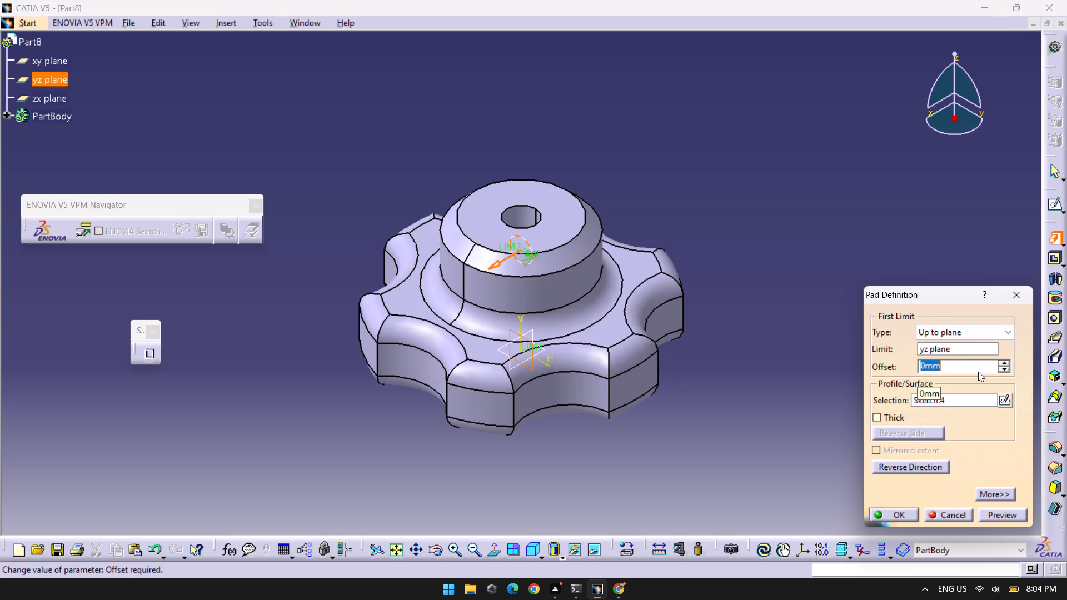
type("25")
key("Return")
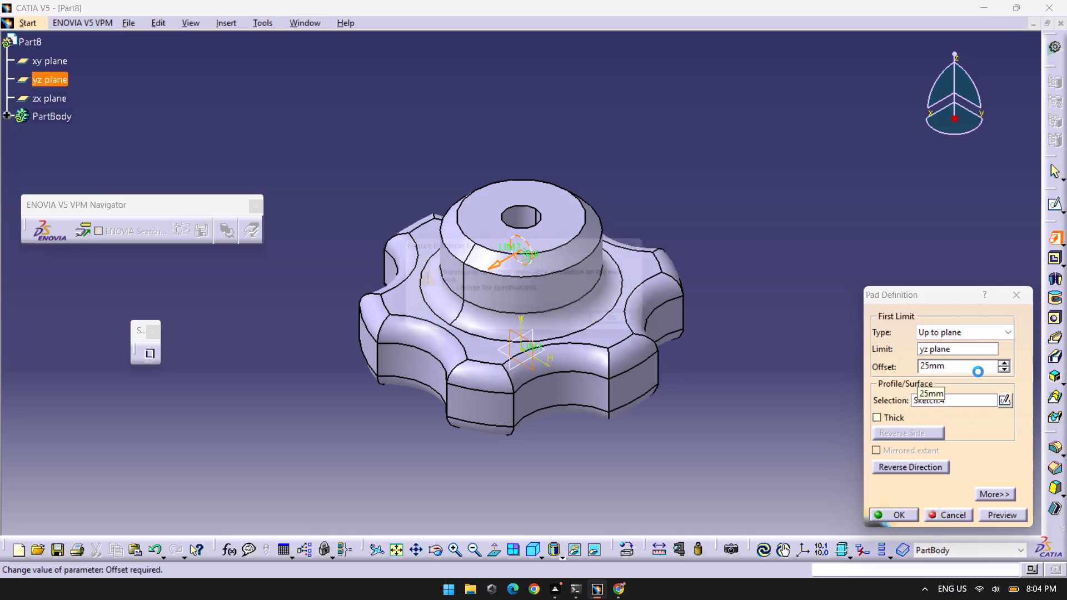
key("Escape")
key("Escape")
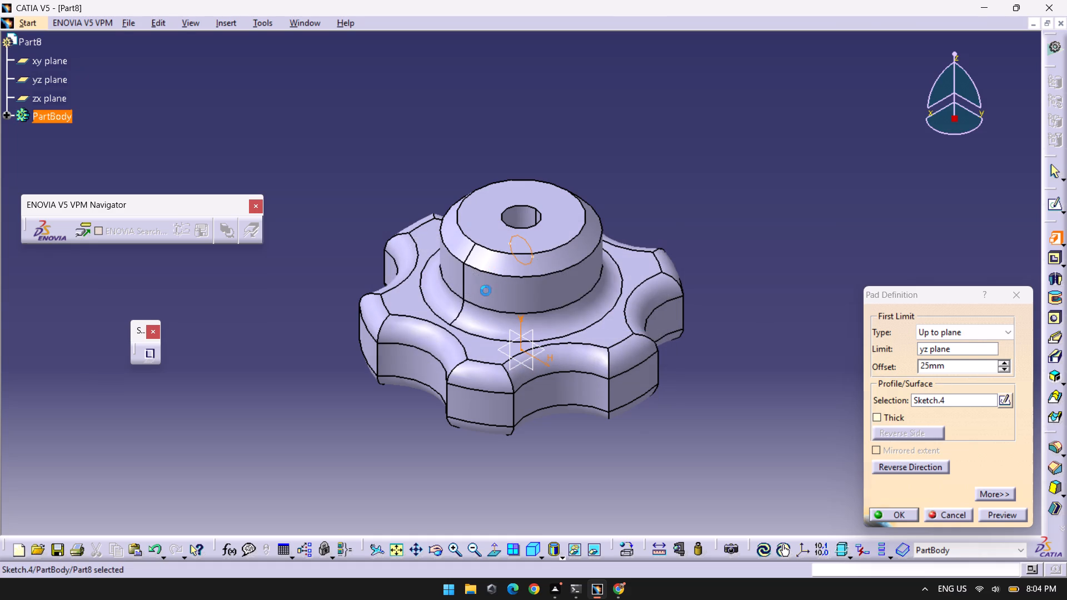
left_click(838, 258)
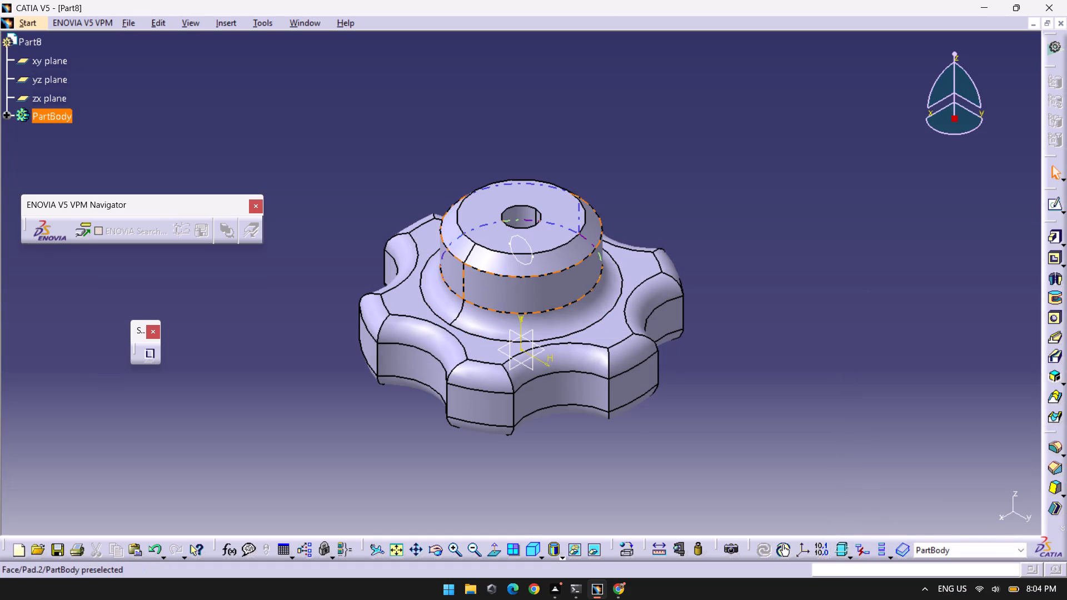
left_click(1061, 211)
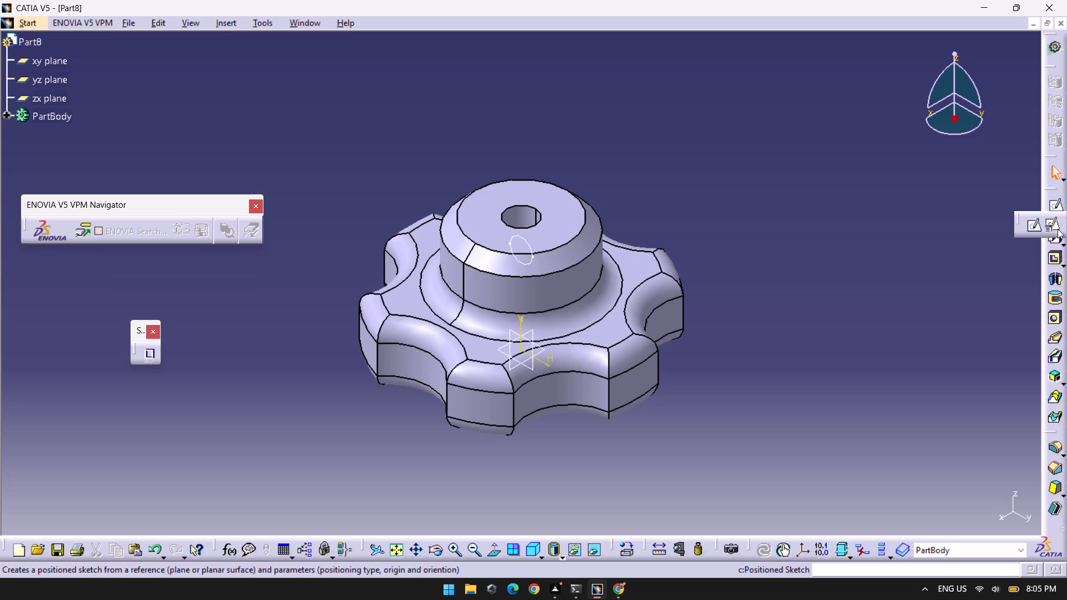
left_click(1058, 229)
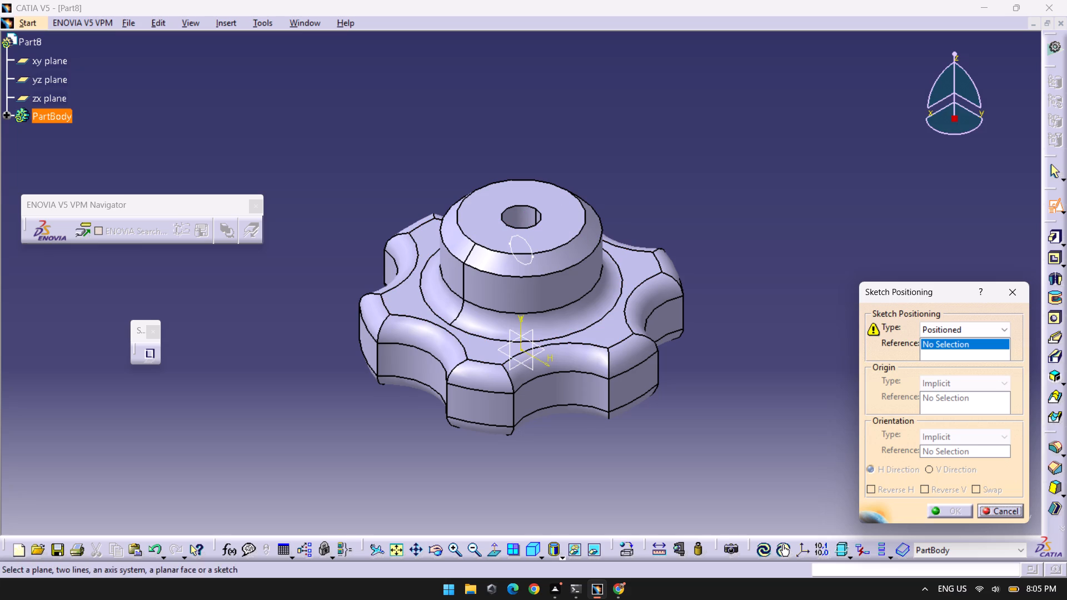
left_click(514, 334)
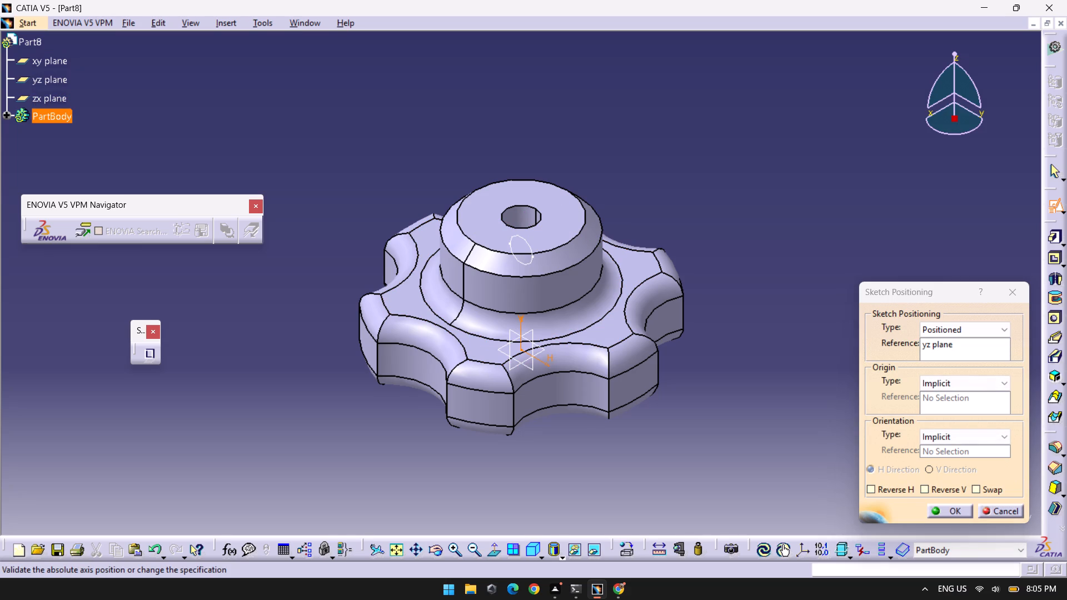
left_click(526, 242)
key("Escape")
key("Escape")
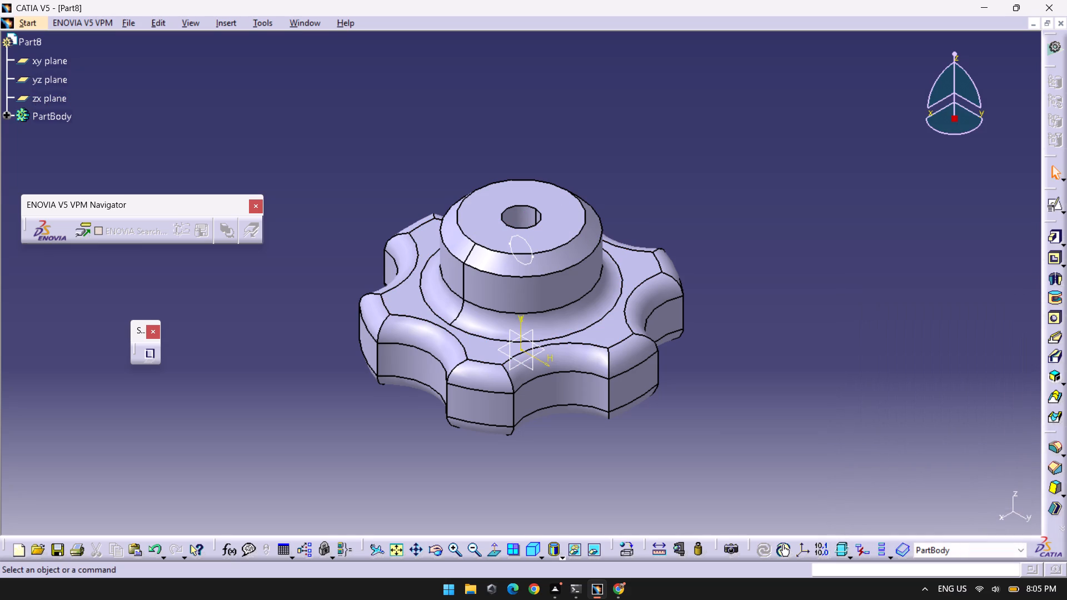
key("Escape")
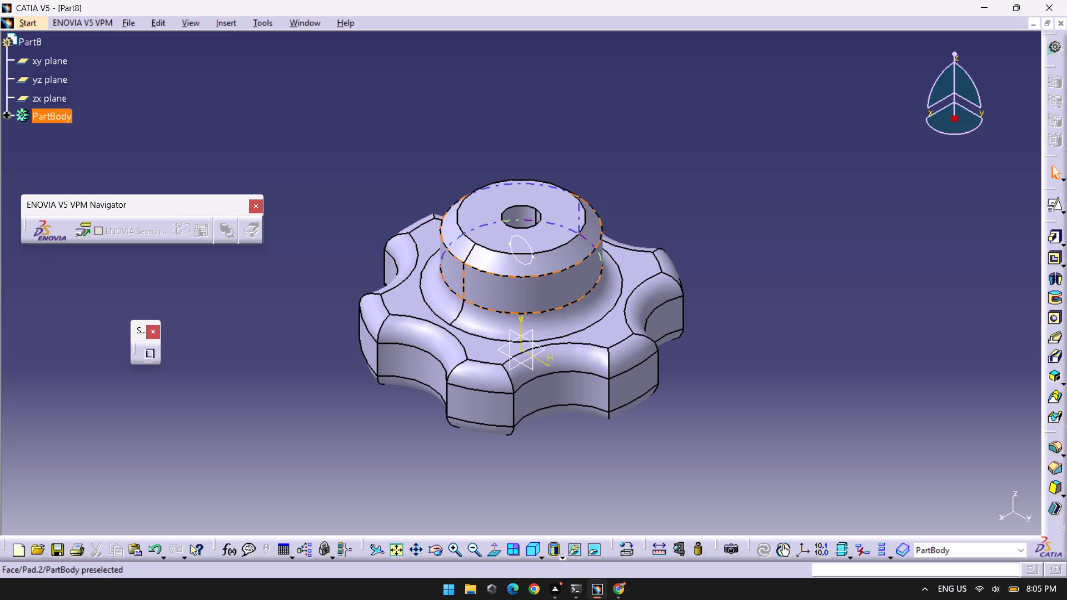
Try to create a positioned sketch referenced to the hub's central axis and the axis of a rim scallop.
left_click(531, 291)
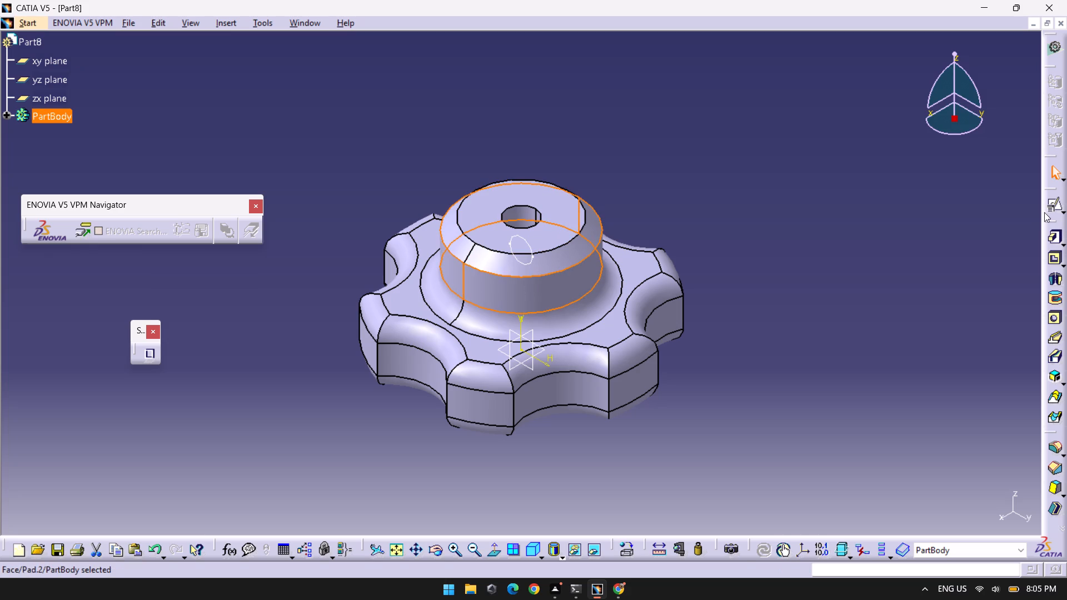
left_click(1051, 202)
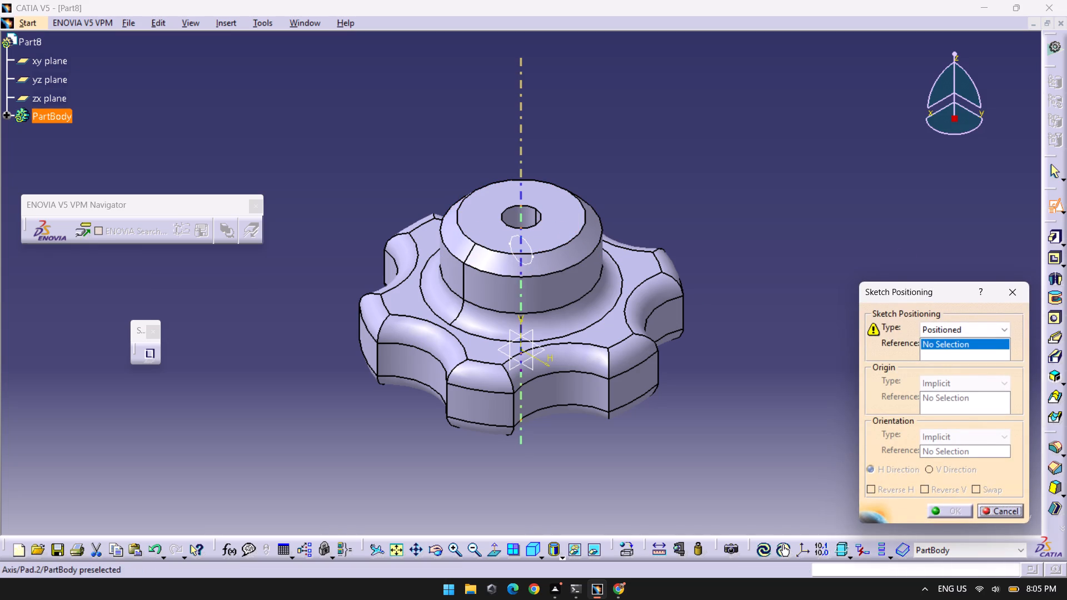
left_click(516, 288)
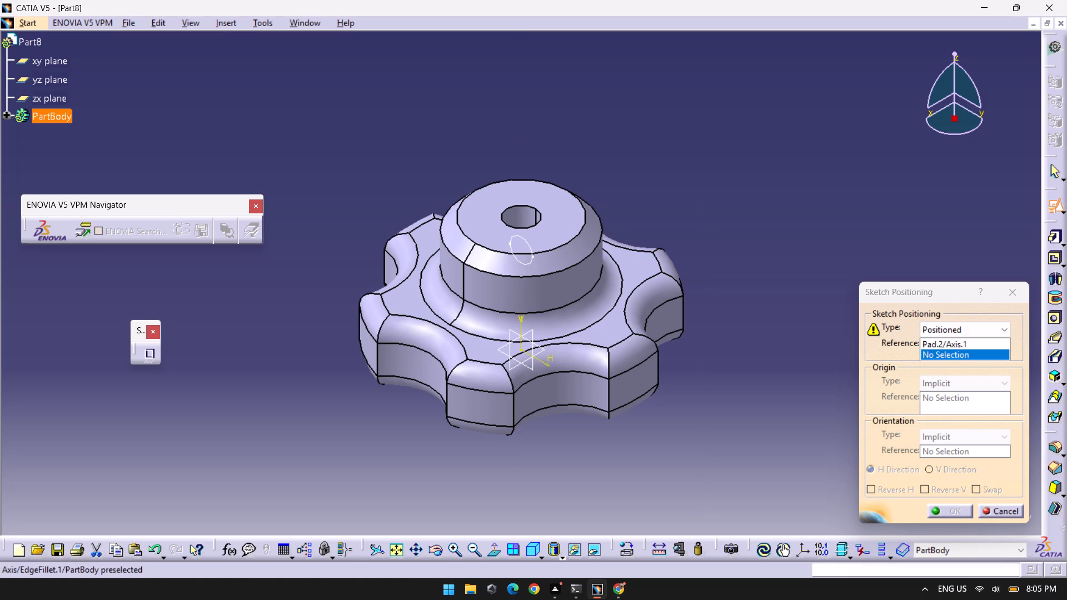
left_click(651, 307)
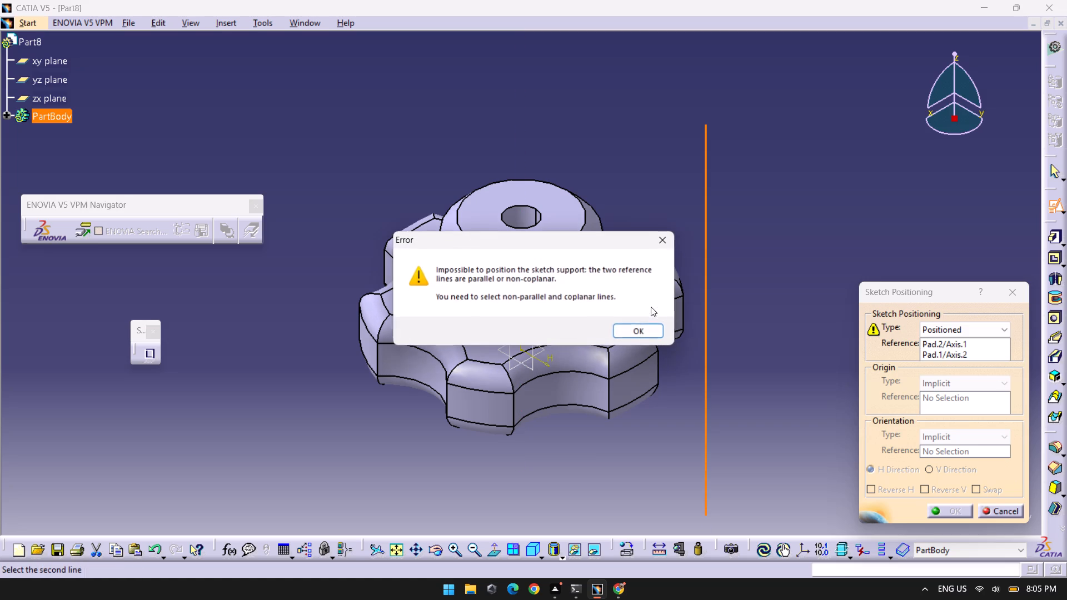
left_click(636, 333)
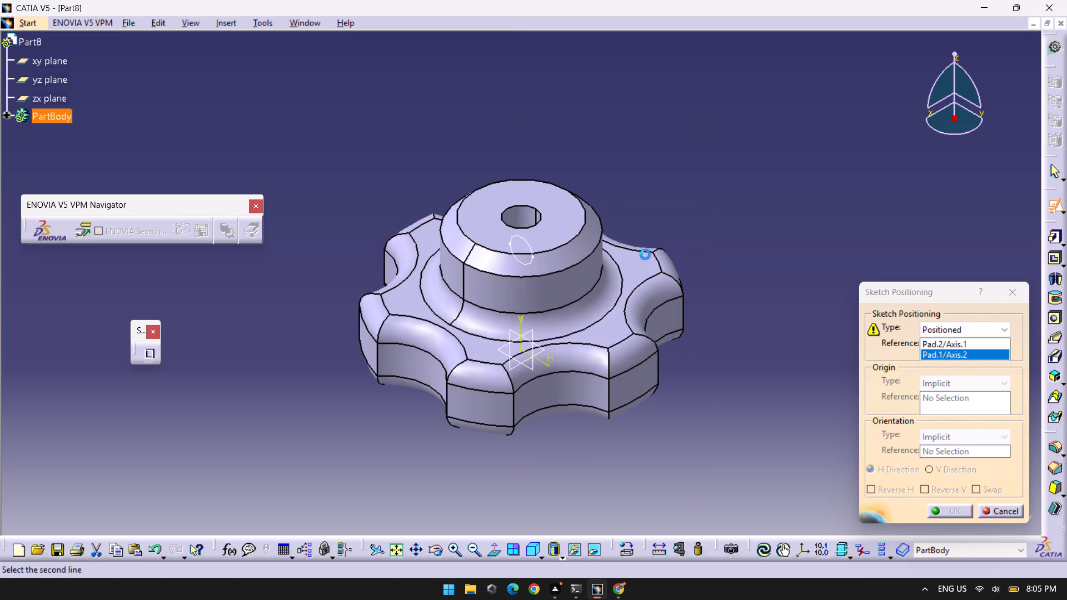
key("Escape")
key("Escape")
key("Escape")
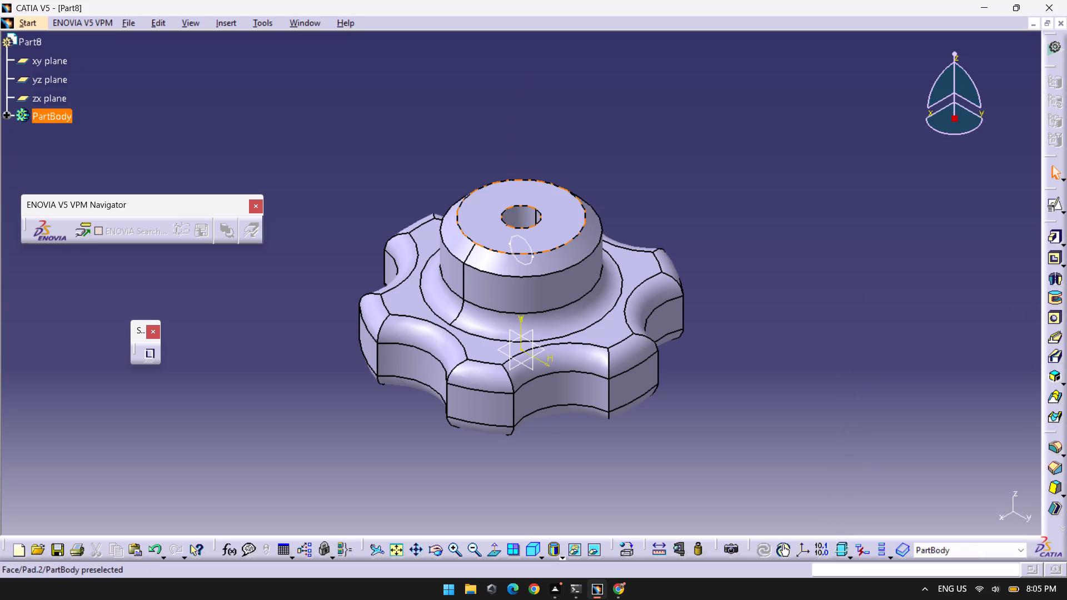
Select the small circle sketch inside the hub.
middle_click_drag(517, 239, 502, 91)
right_click(517, 239)
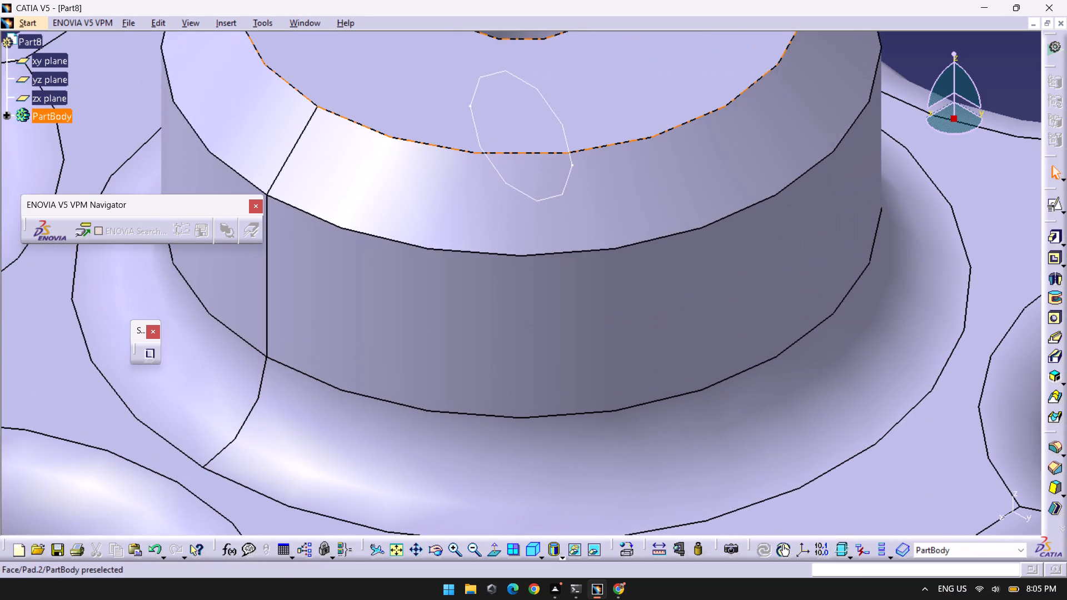
left_click(549, 200)
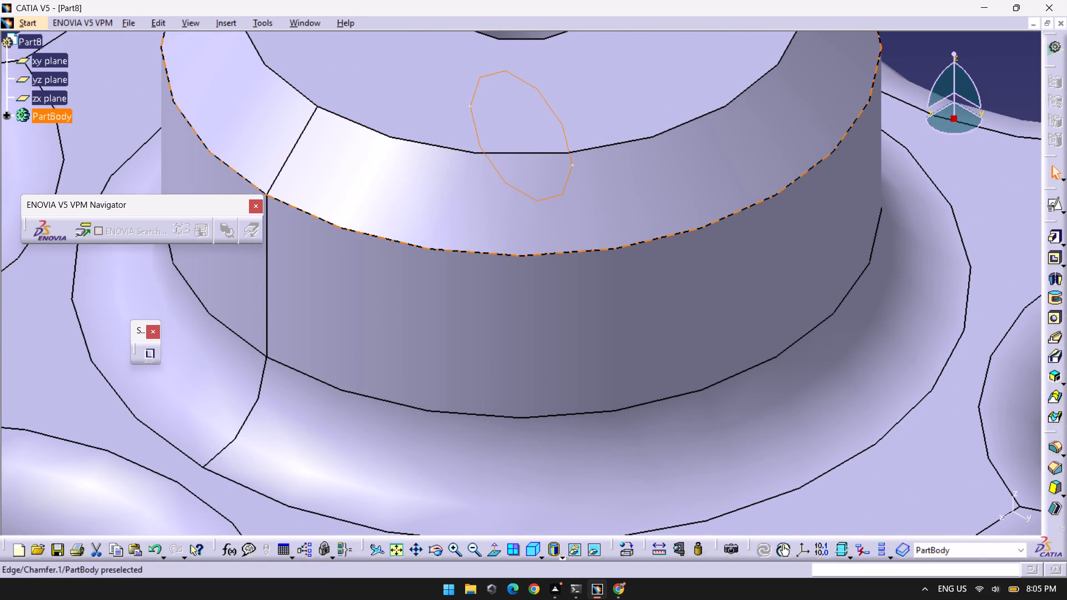
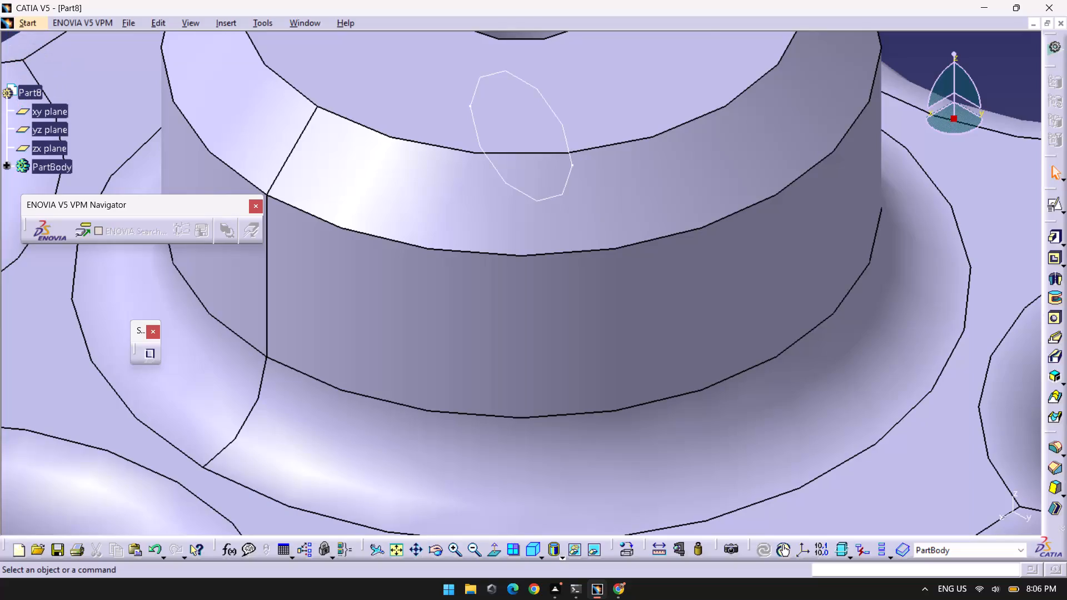
Place a Blind hole with the Hole command on the hub's cylindrical side face and preview it.
left_click(1051, 319)
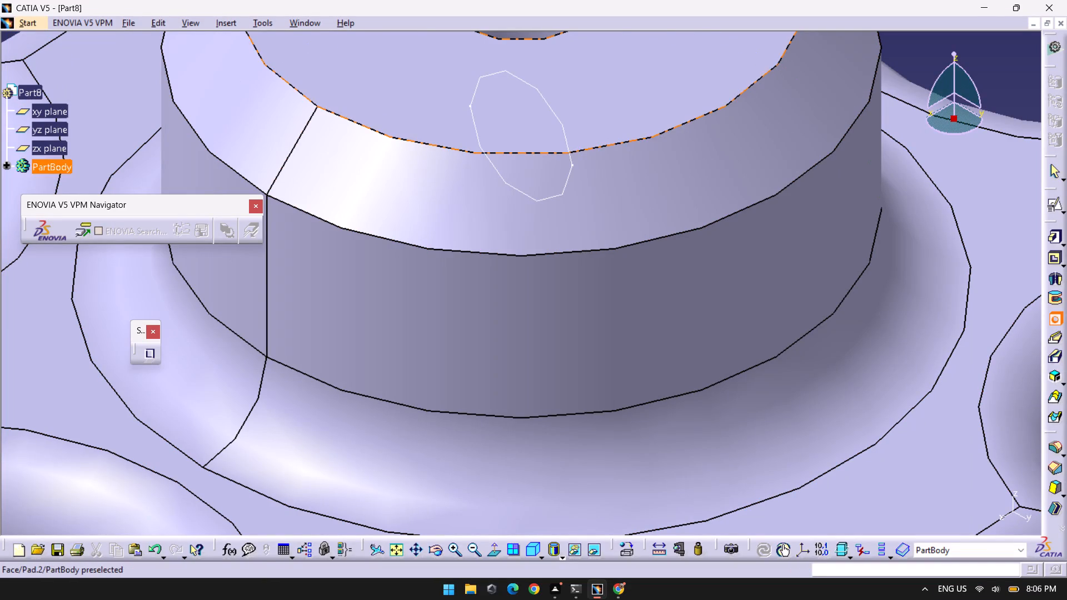
left_click(547, 317)
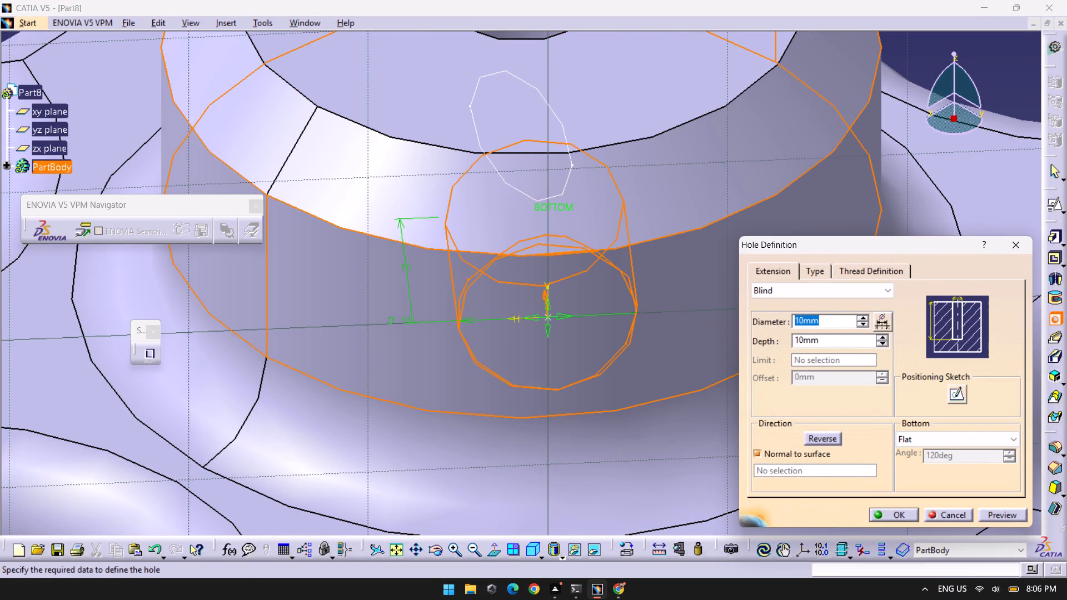
middle_click_drag(537, 351, 579, 473)
right_click(537, 351)
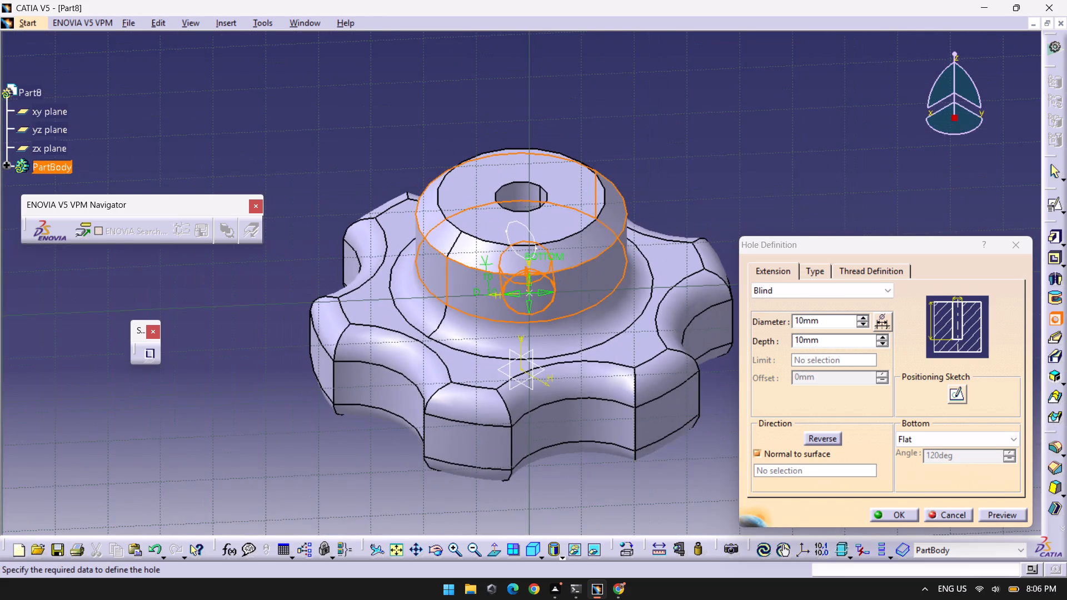
middle_click_drag(579, 473, 579, 474)
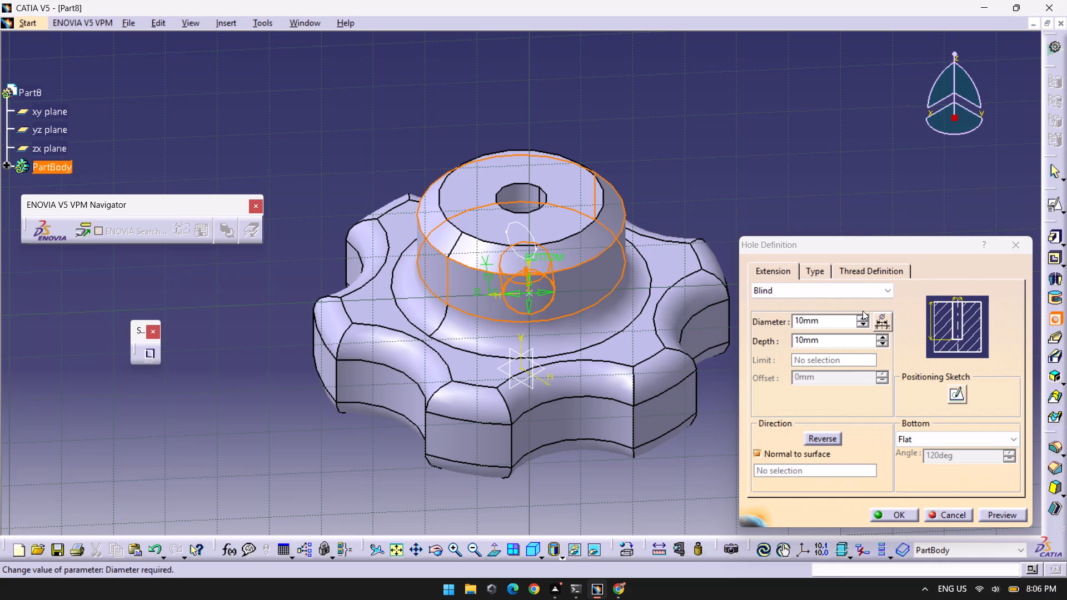
left_click(872, 288)
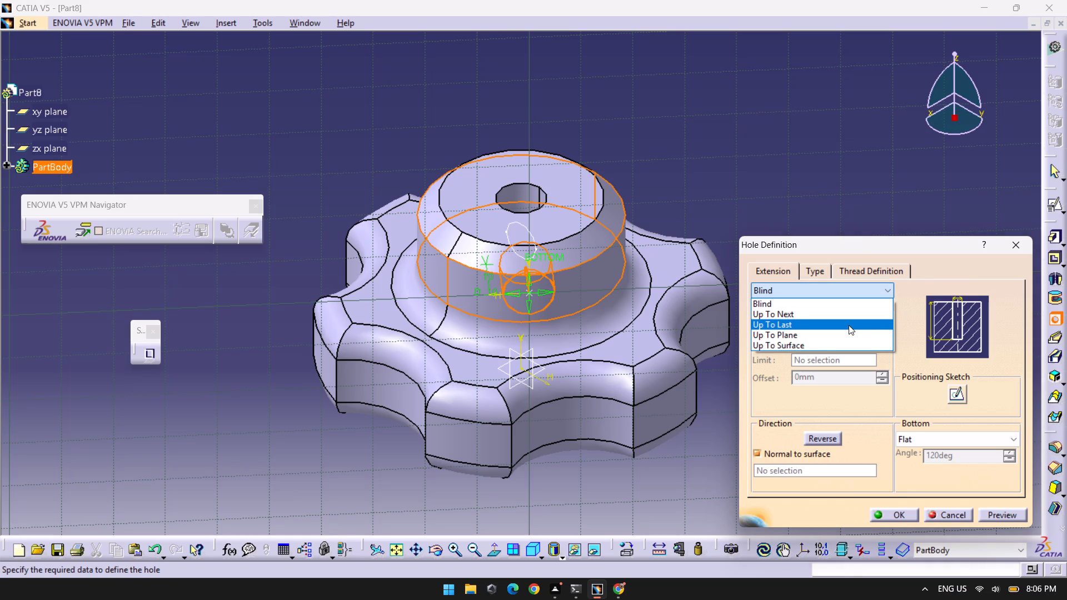
left_click(848, 339)
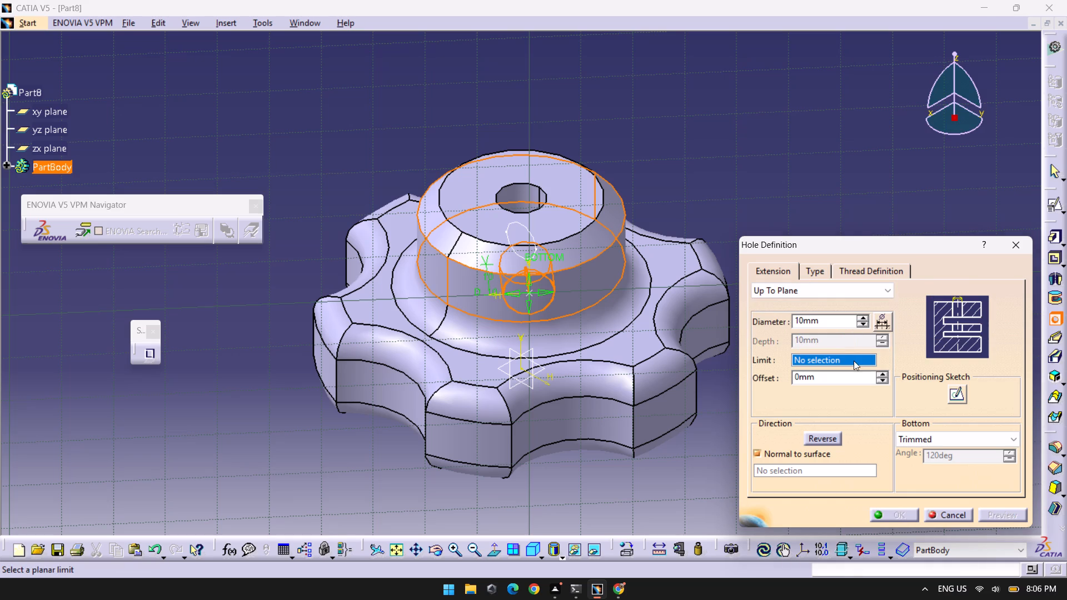
left_click(797, 293)
left_click(817, 308)
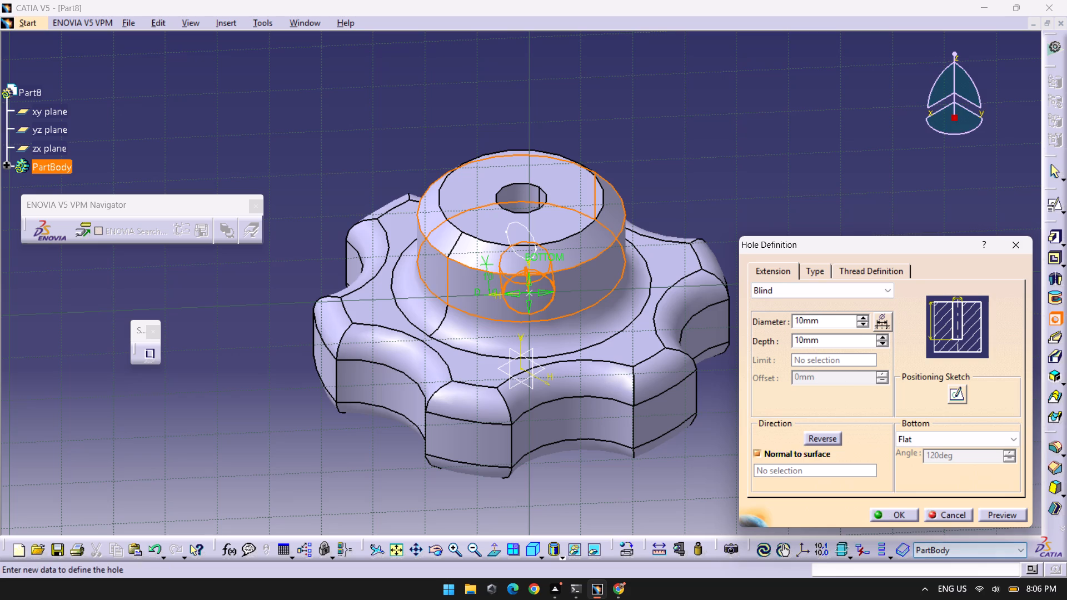
left_click(988, 516)
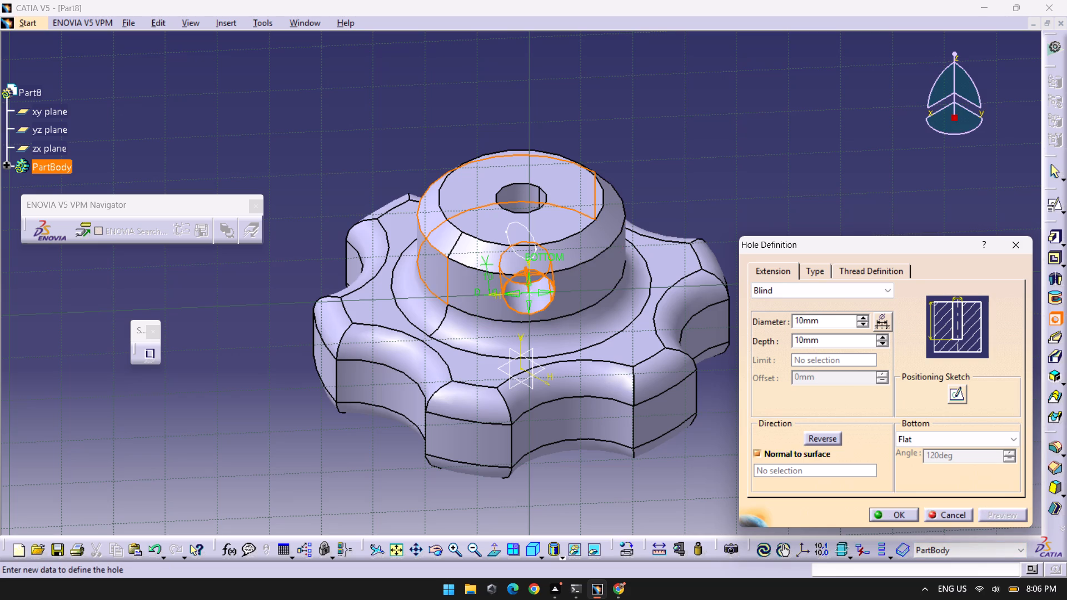
Set the hub's side hole to a diameter of 8 mm and a depth of 20 mm and create it.
middle_click_drag(573, 493, 534, 437)
right_click_drag(573, 493, 557, 481)
right_click_drag(526, 413, 534, 437)
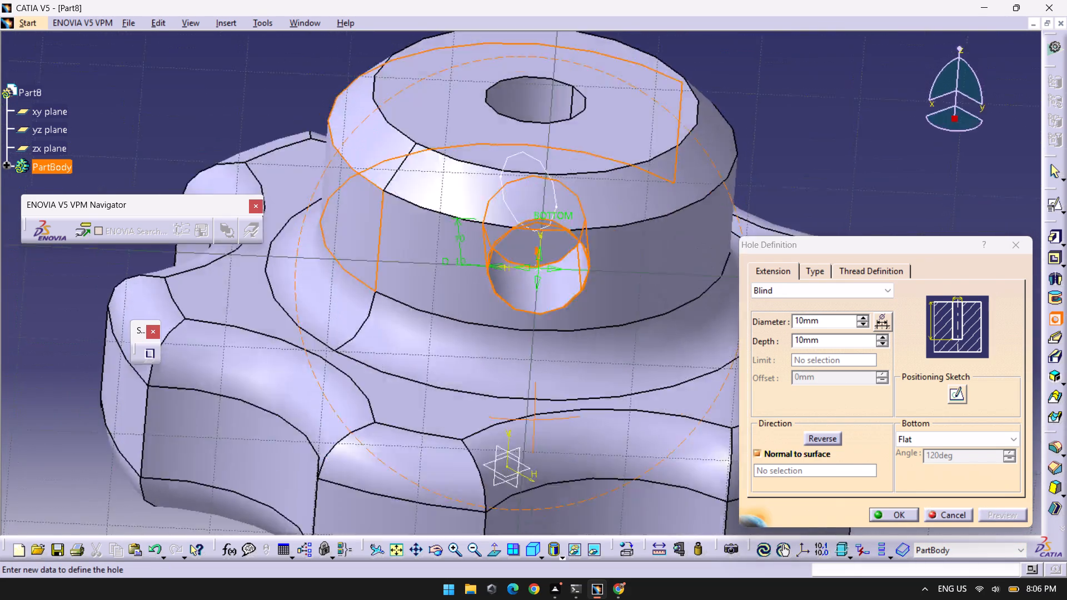
middle_click_drag(534, 437, 273, 264)
right_click_drag(534, 437, 273, 264)
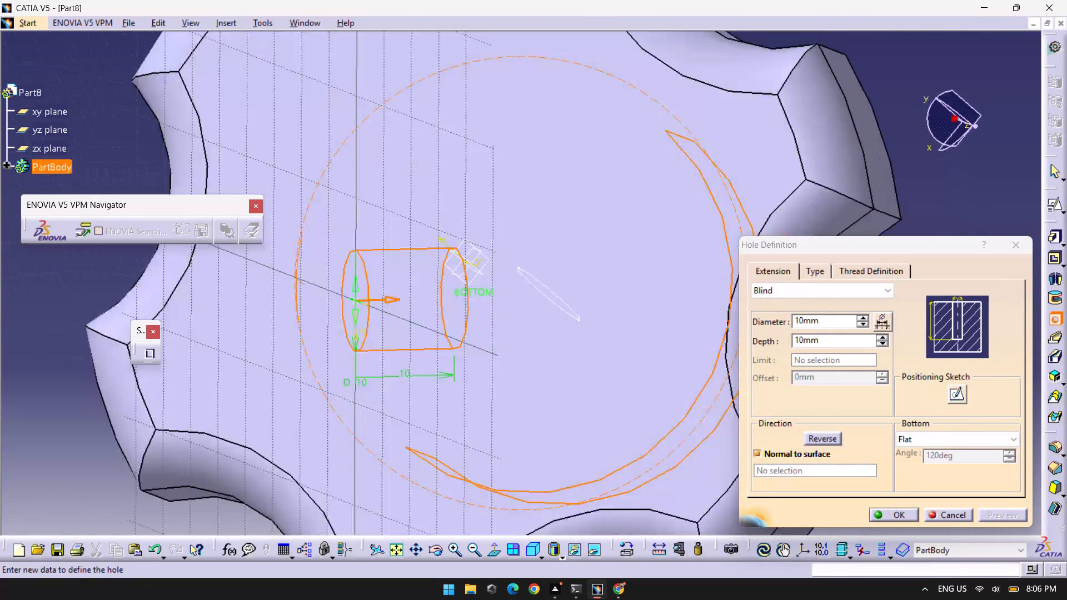
middle_click_drag(273, 264, 589, 513)
right_click_drag(273, 264, 589, 513)
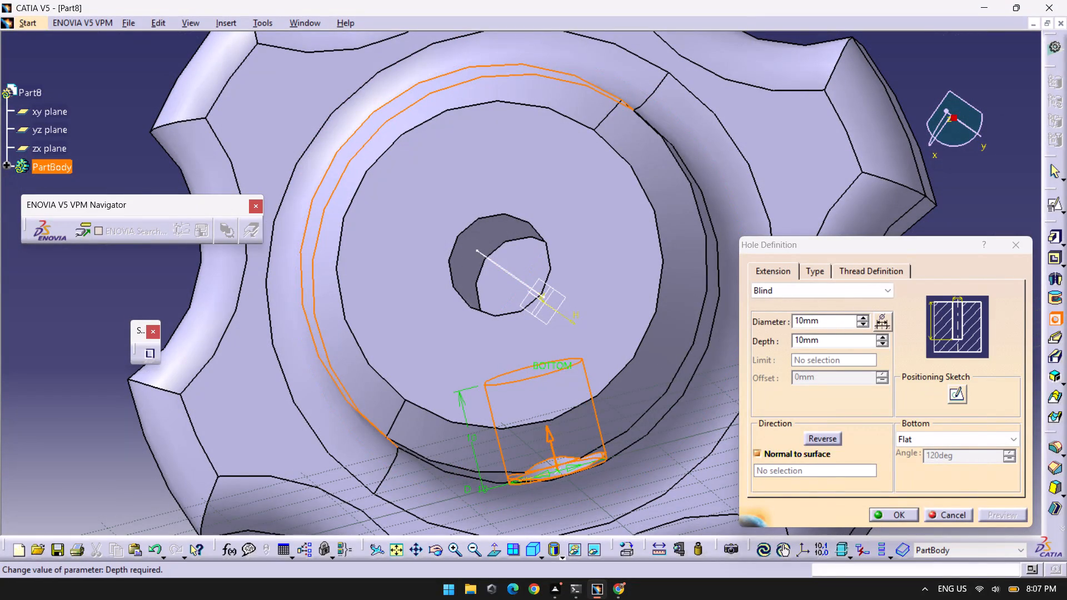
double_click(820, 322)
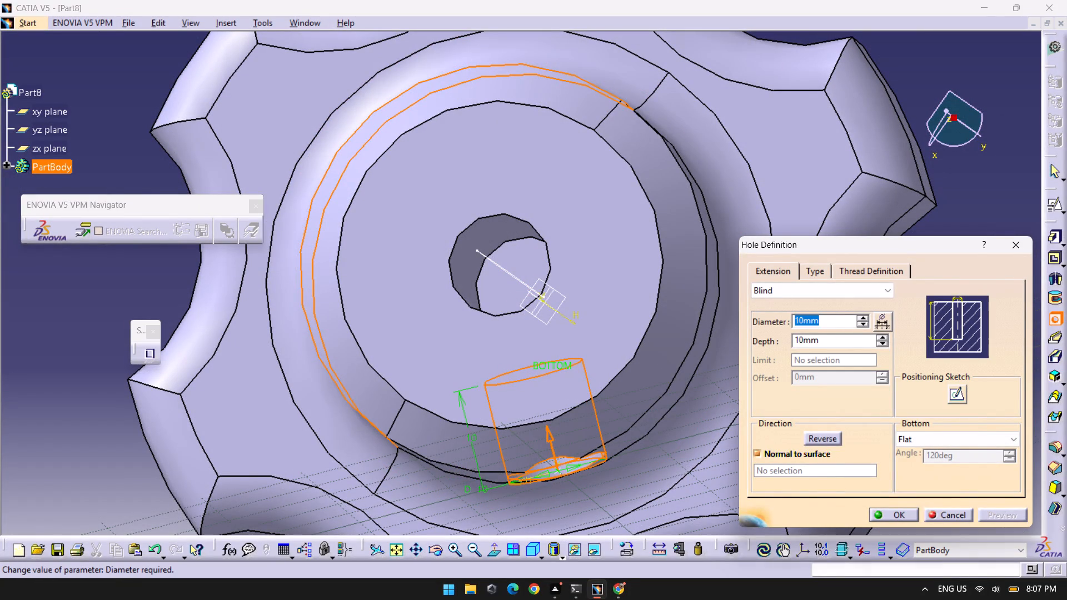
key("8")
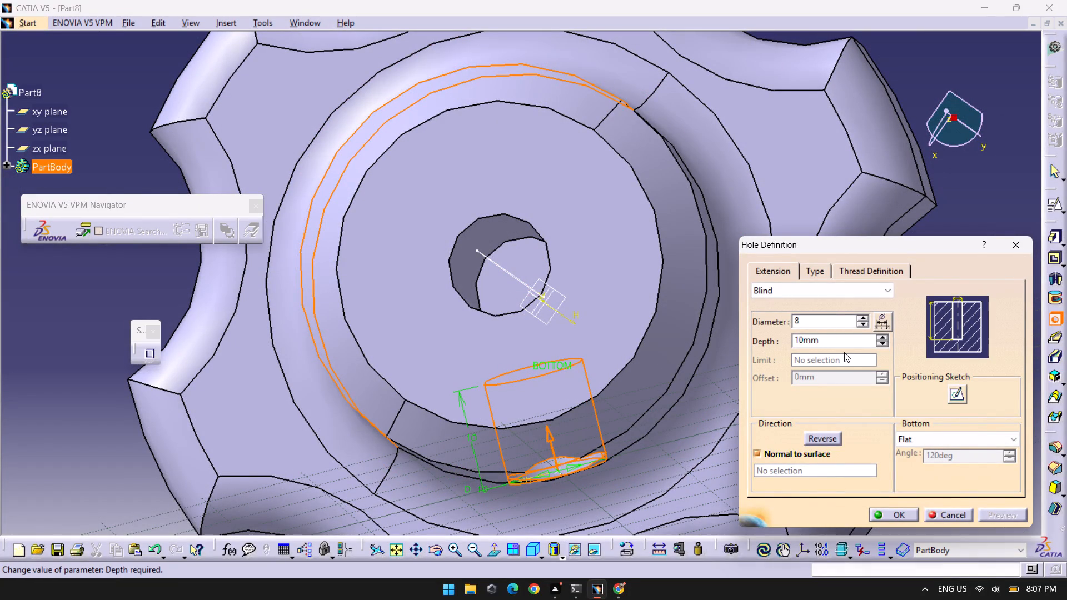
double_click(847, 337)
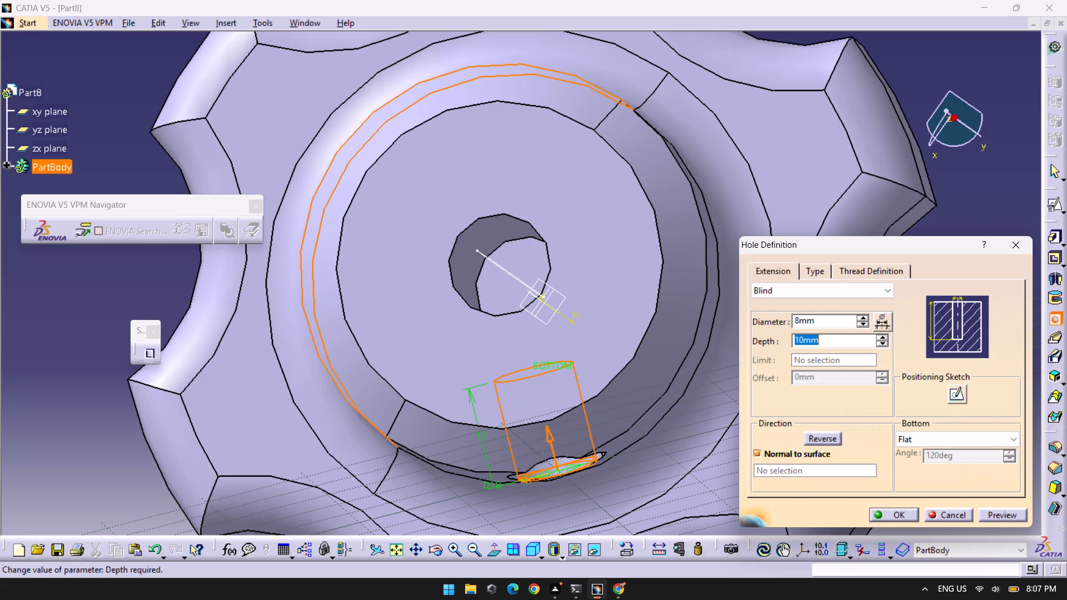
type("20")
key("Return")
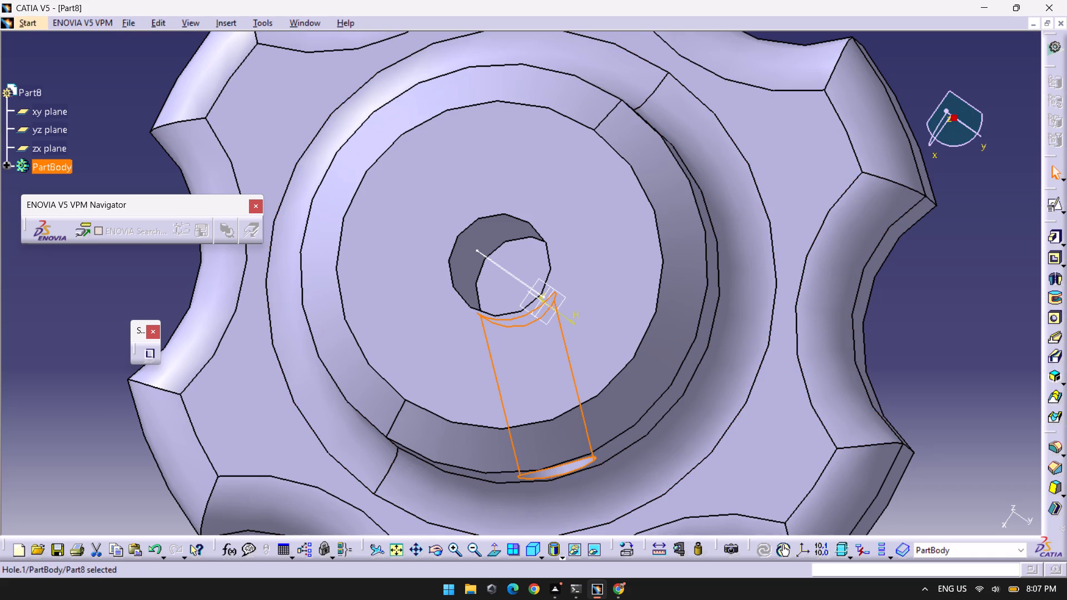
Delete the leftover small circle sketch inside the hub.
middle_click_drag(573, 488, 476, 276)
right_click_drag(556, 466, 476, 276)
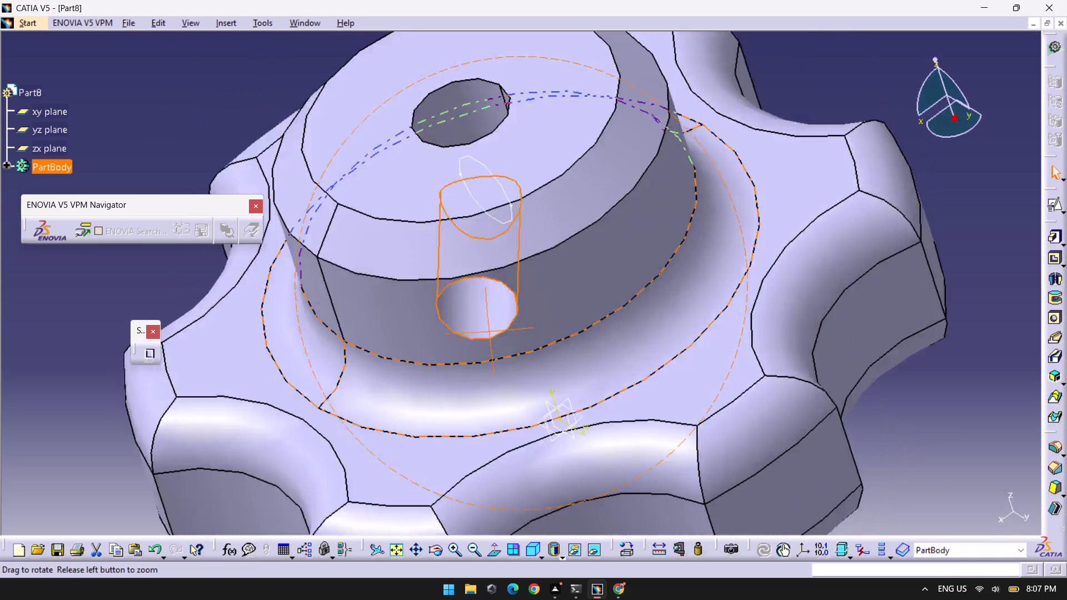
middle_click_drag(476, 276, 500, 543)
right_click_drag(476, 276, 500, 543)
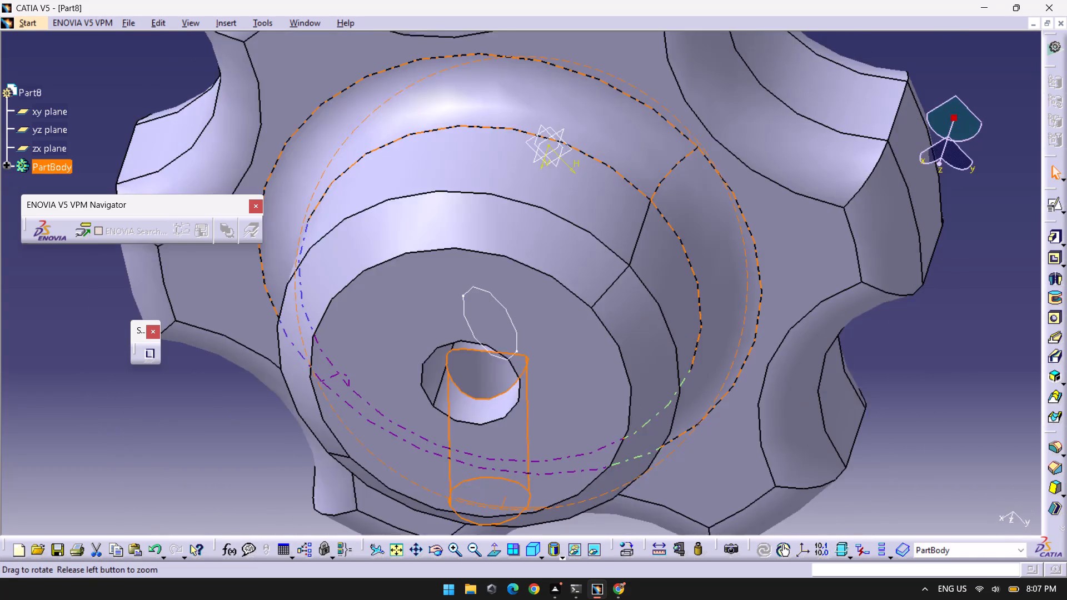
right_click_drag(500, 543, 517, 242)
middle_click_drag(500, 543, 517, 242)
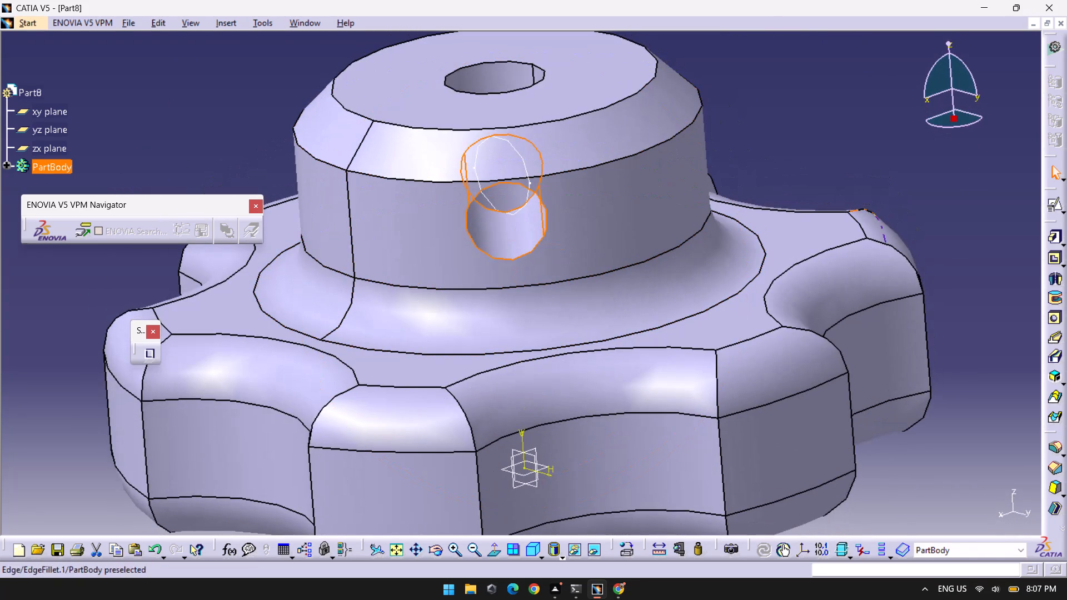
left_click(909, 199)
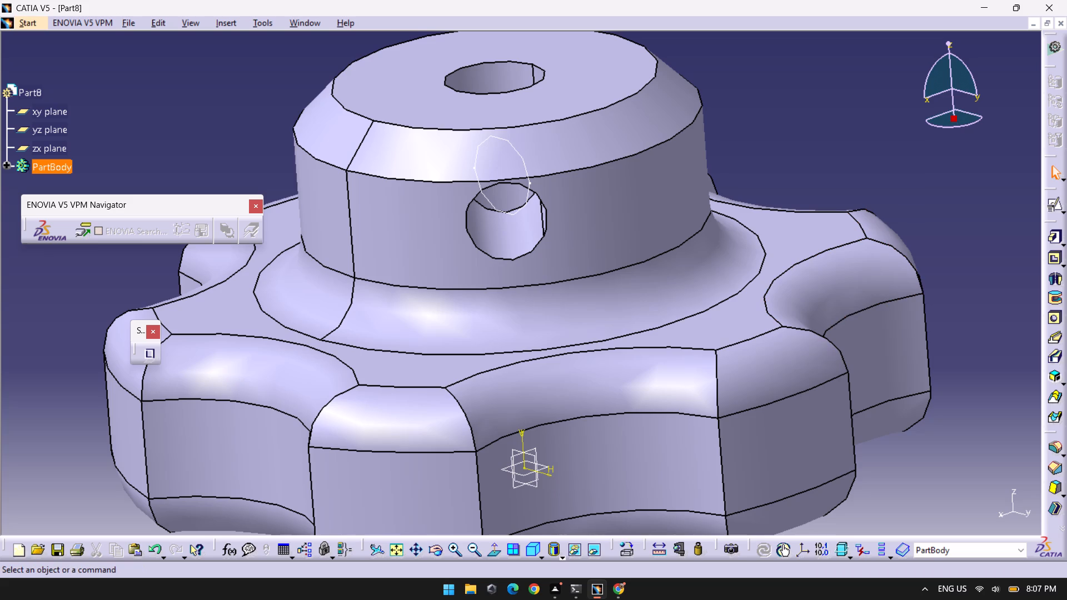
left_click(965, 243)
left_click(498, 139)
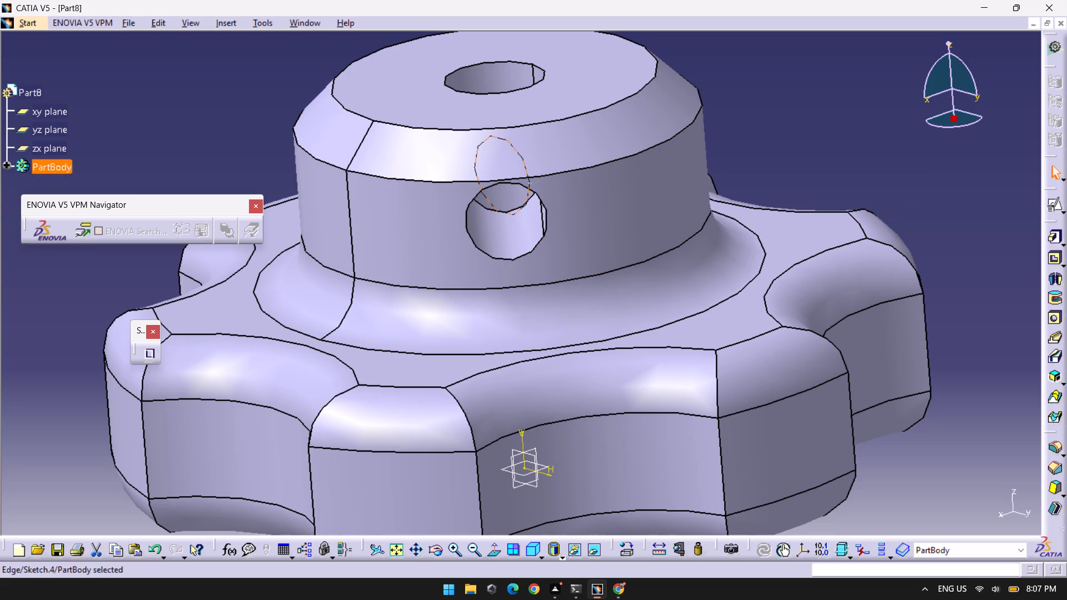
key("Delete")
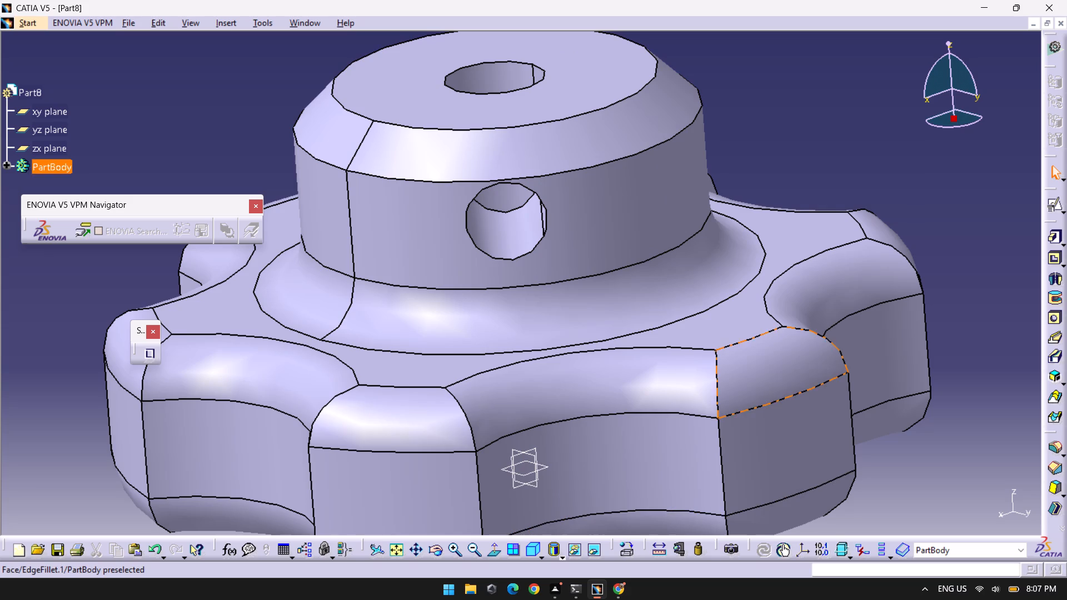
Fit the whole knob in view and examine its overall shape from several sides.
left_click(400, 550)
middle_click_drag(788, 324, 381, 193)
right_click_drag(788, 324, 381, 193)
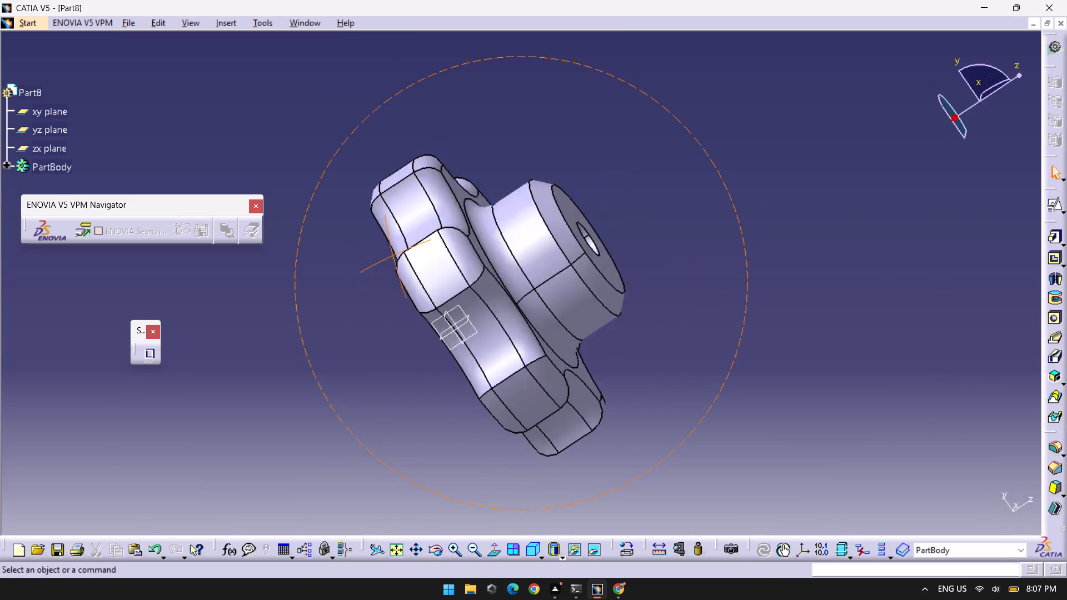
middle_click_drag(381, 193, 343, 398)
right_click_drag(381, 193, 343, 398)
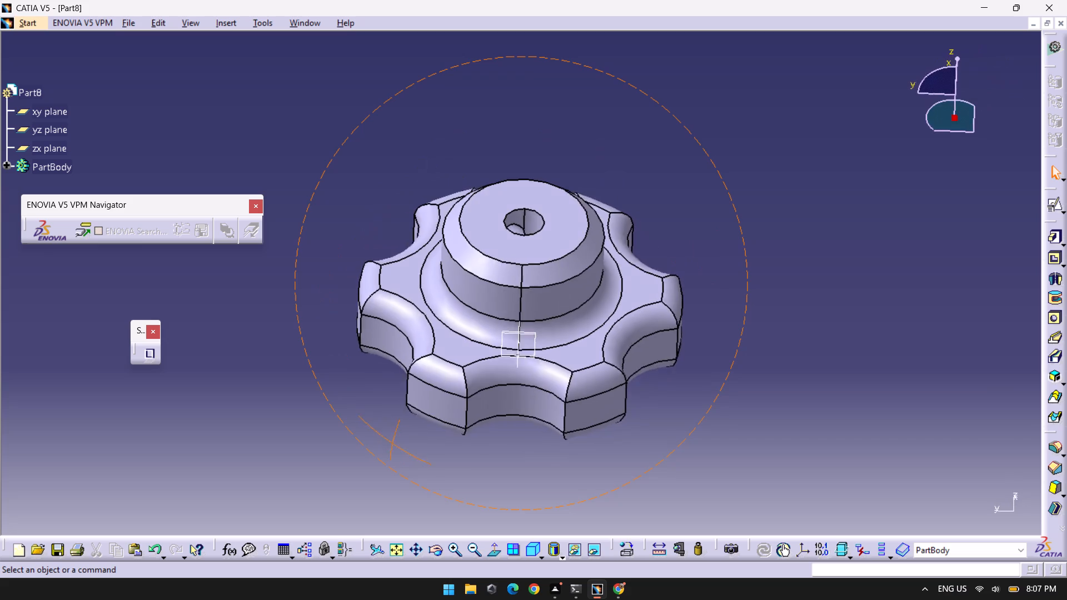
middle_click_drag(343, 398, 588, 482)
right_click_drag(343, 398, 588, 482)
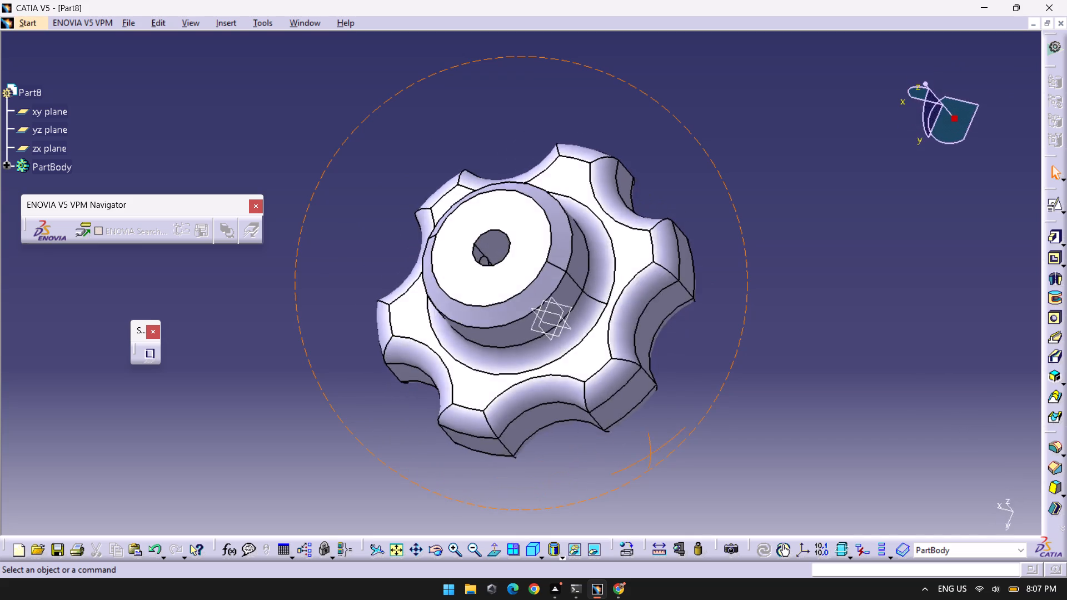
right_click_drag(588, 482, 496, 323)
middle_click_drag(588, 482, 496, 323)
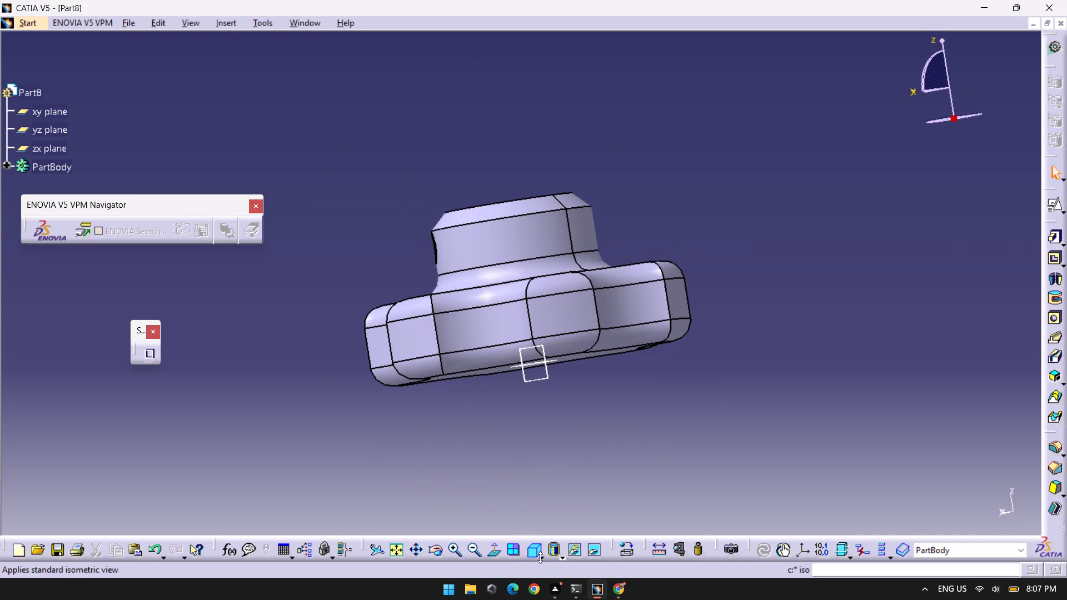
Switch the display to plain Shading without edges and examine the knob and the hub's side hole.
left_click(561, 557)
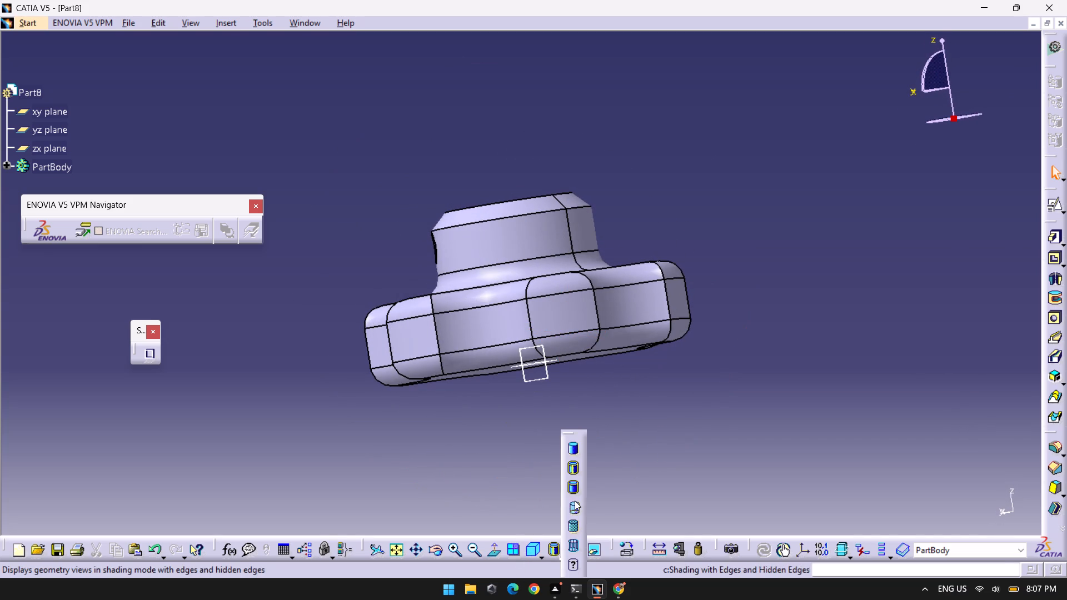
left_click(570, 464)
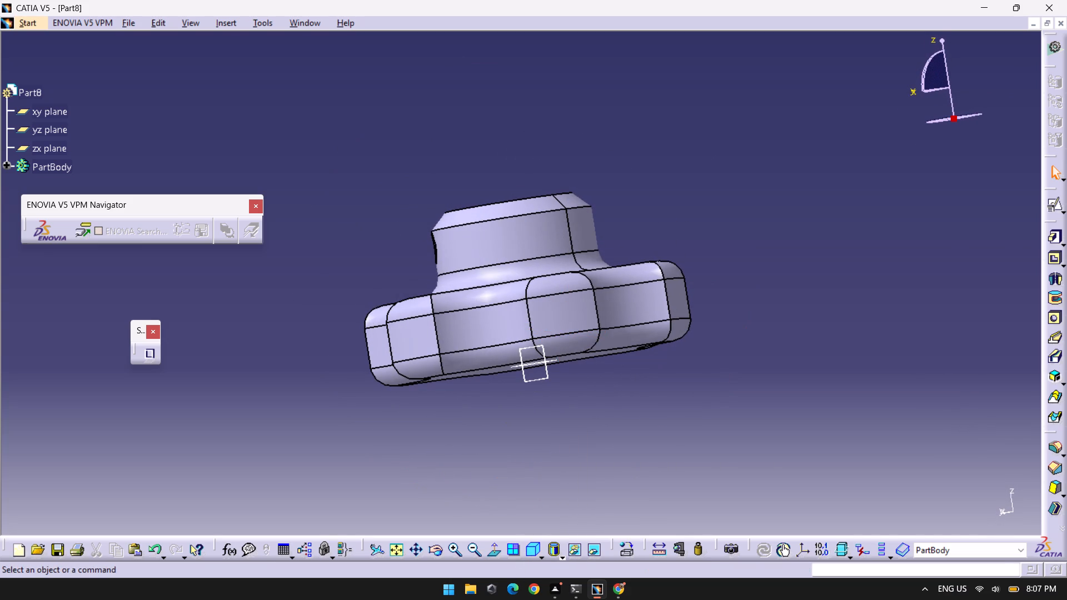
left_click(562, 558)
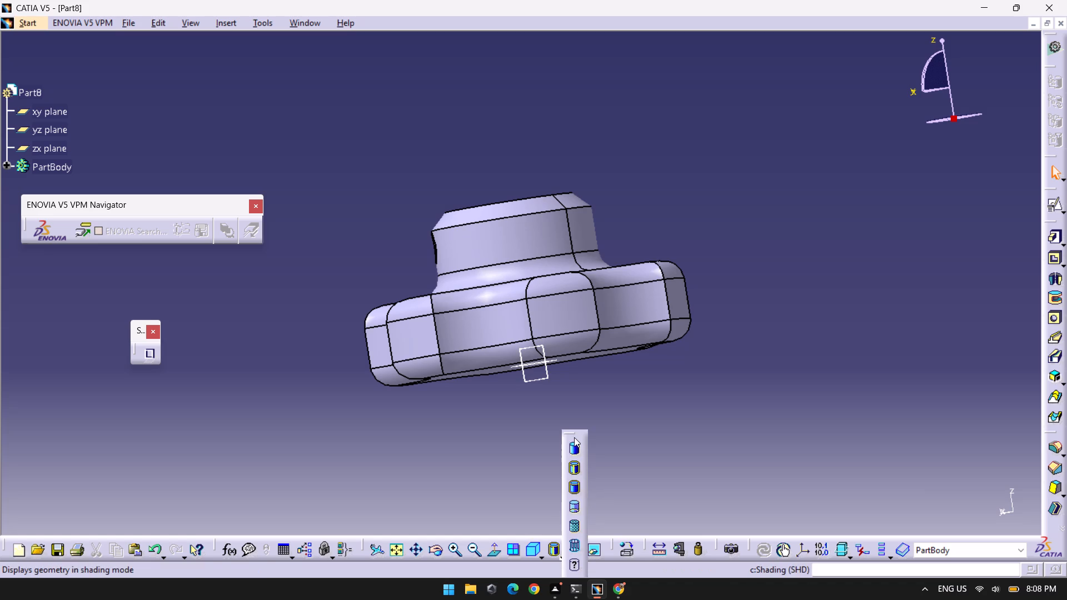
left_click(572, 442)
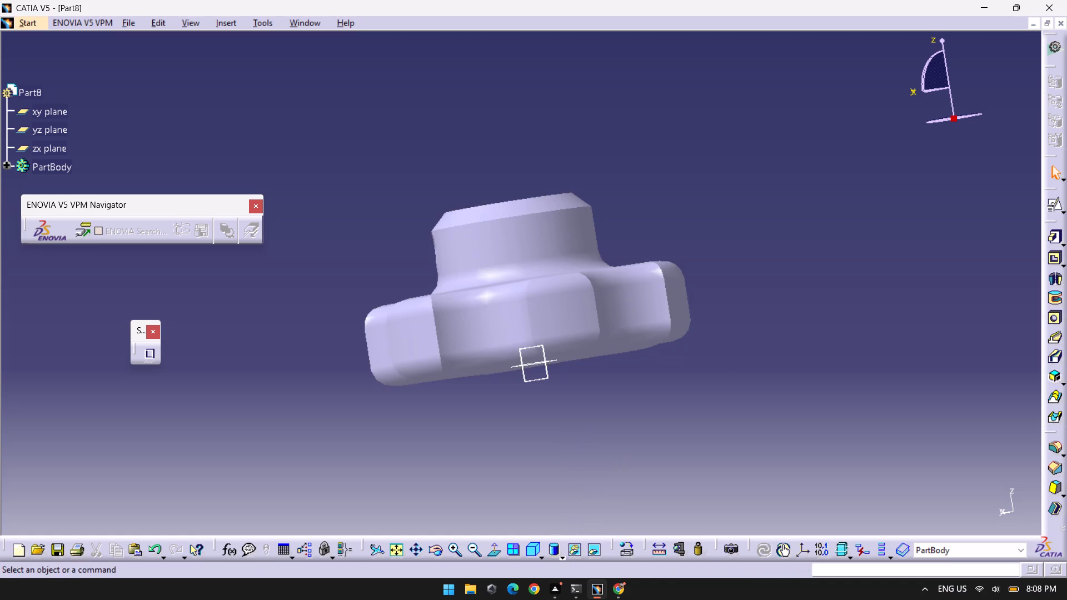
middle_click_drag(505, 409, 785, 423)
right_click_drag(505, 409, 785, 423)
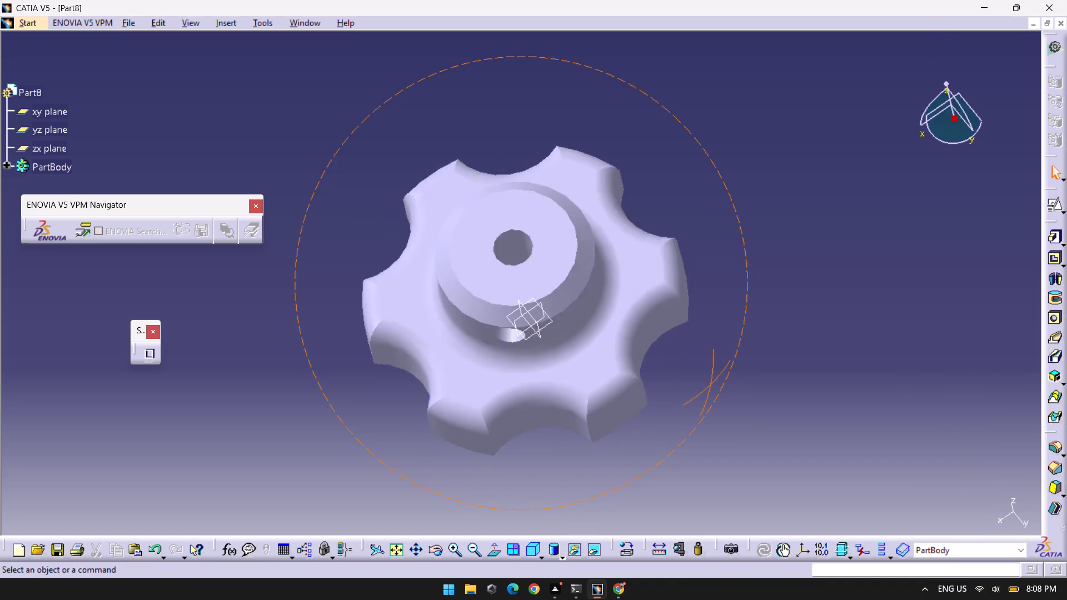
right_click_drag(785, 423, 644, 454)
middle_click_drag(785, 423, 644, 454)
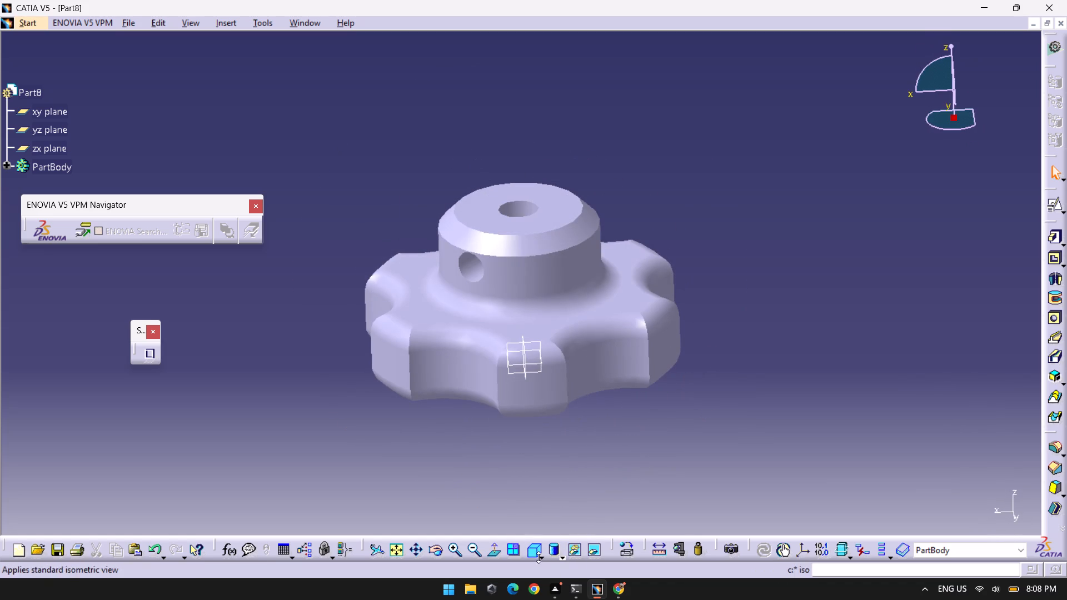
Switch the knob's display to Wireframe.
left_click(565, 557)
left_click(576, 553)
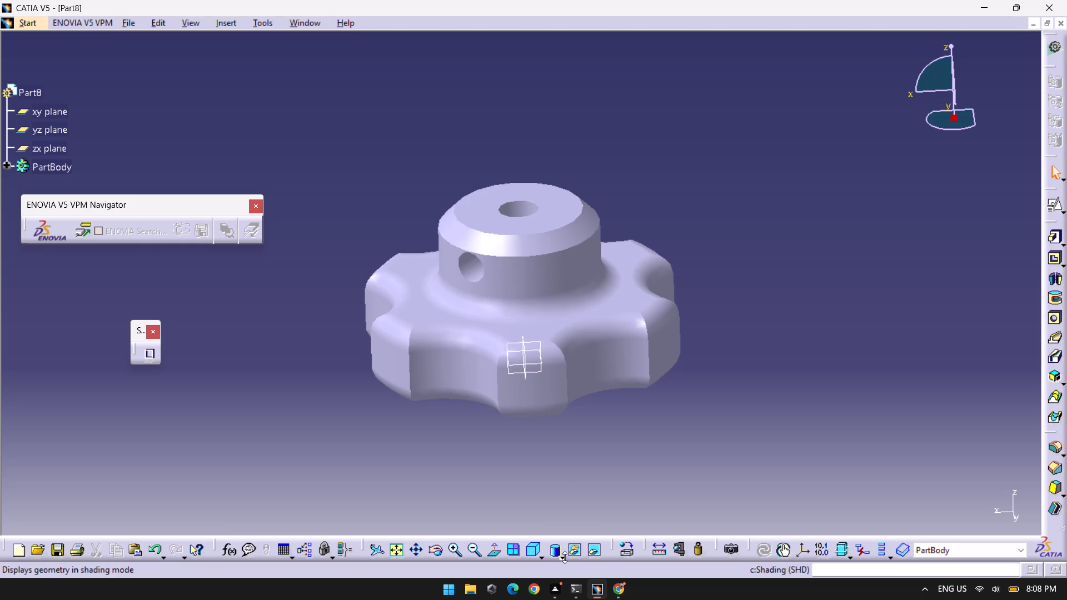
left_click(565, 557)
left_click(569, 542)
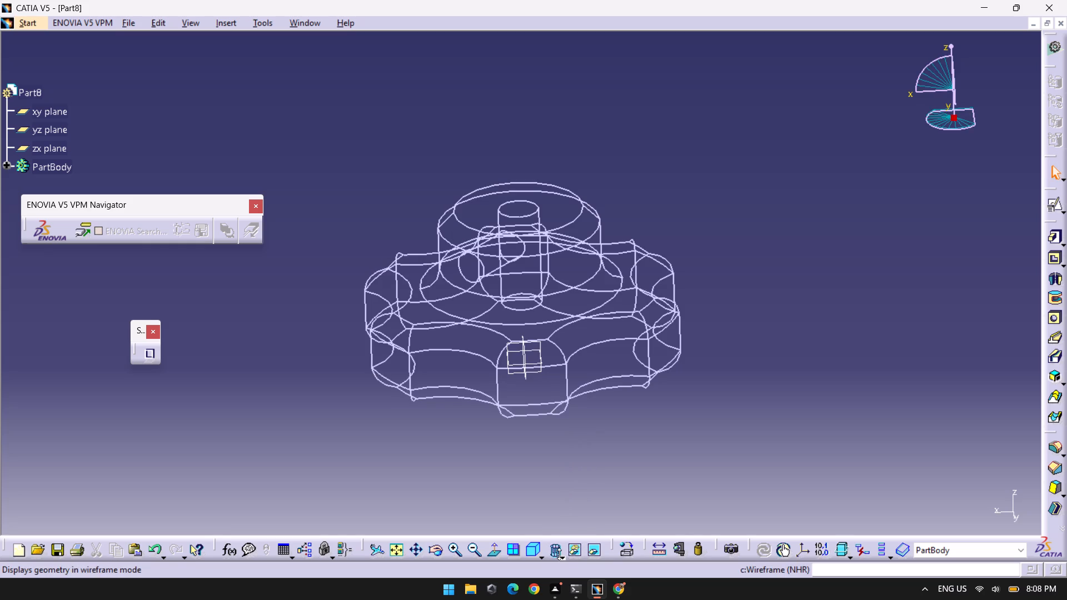
Switch the knob's display to Shading with Material.
left_click(561, 558)
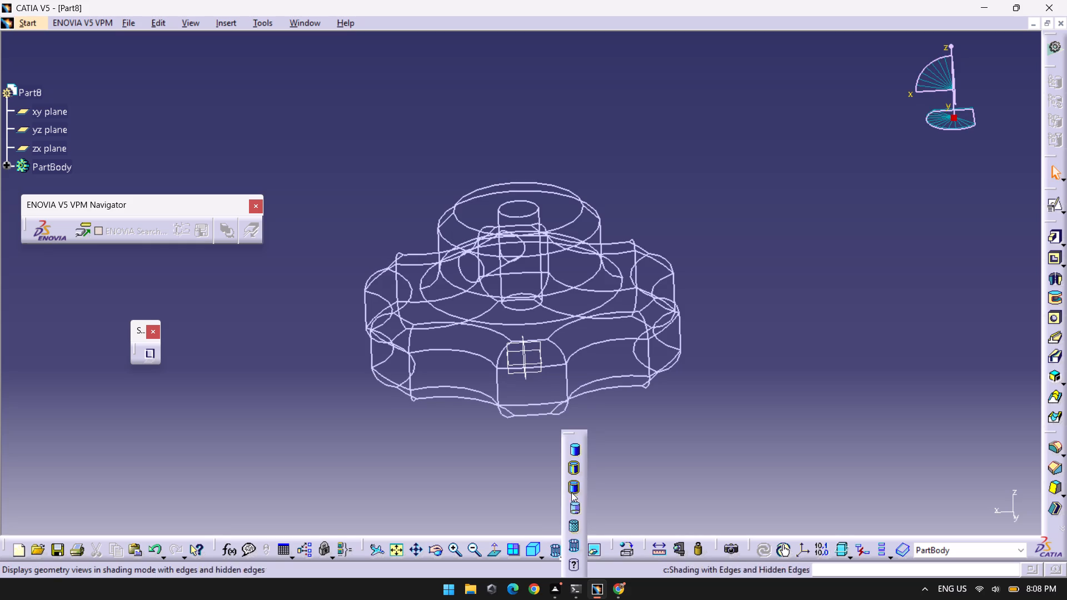
left_click(577, 527)
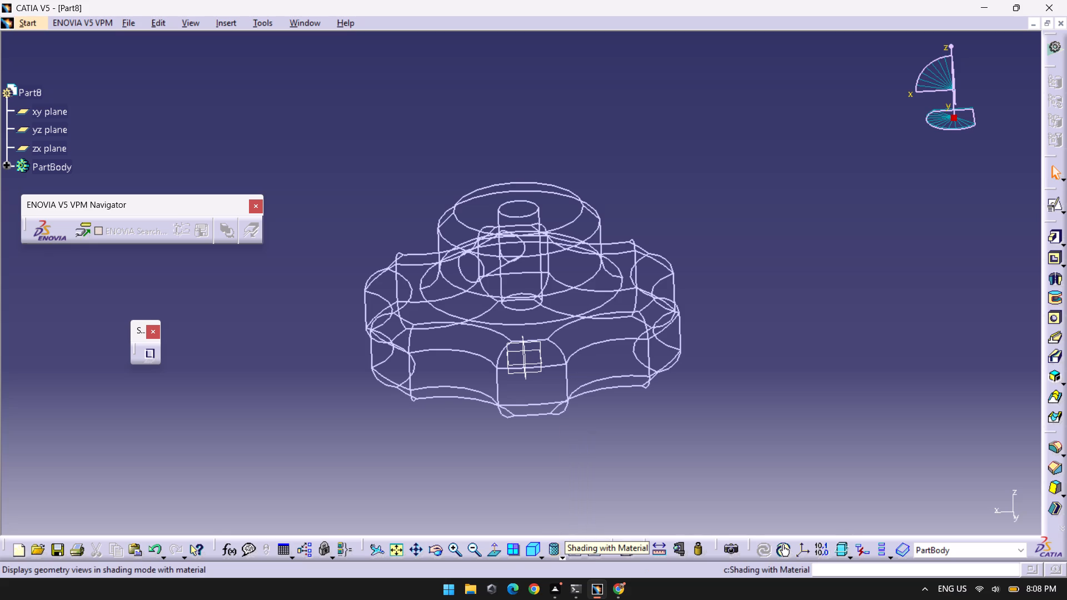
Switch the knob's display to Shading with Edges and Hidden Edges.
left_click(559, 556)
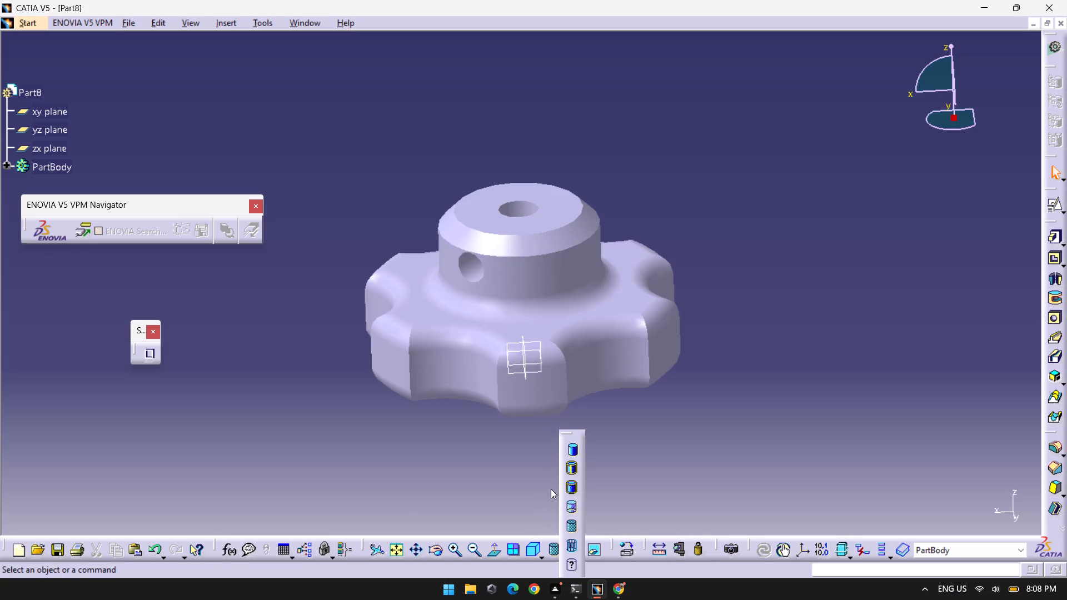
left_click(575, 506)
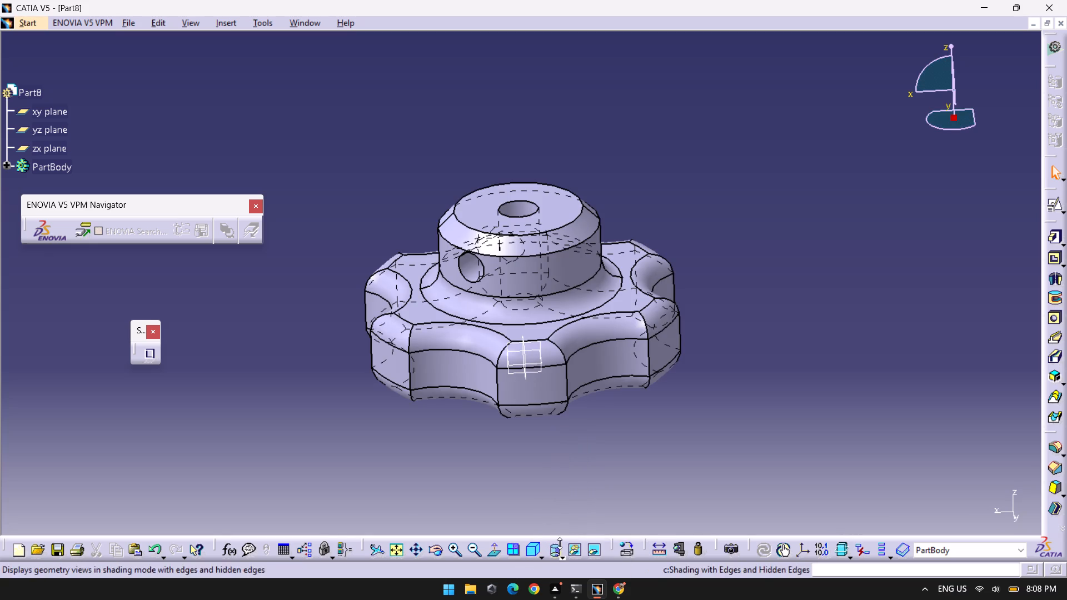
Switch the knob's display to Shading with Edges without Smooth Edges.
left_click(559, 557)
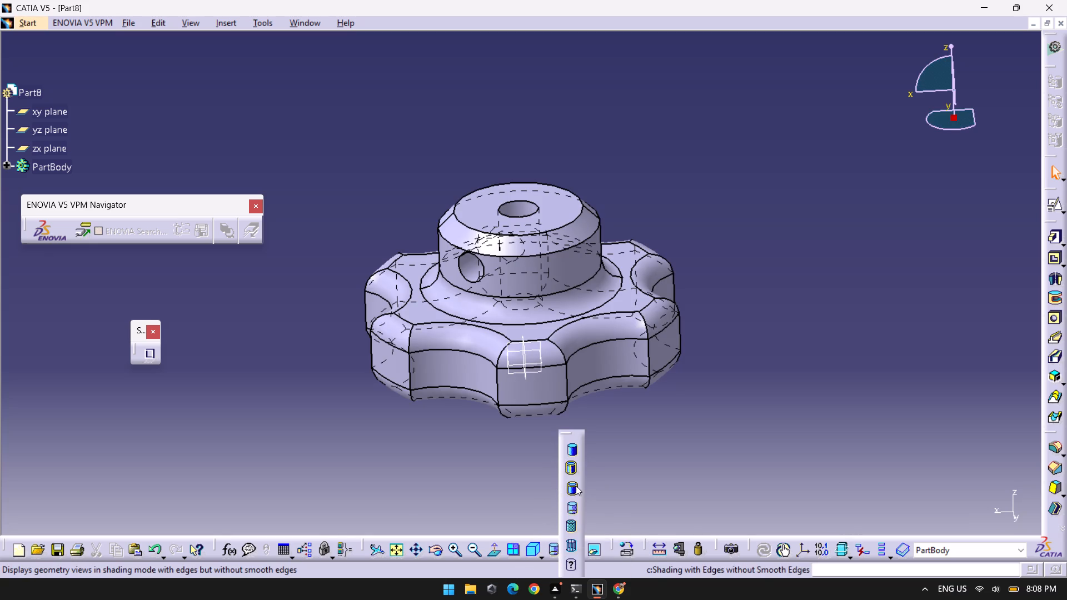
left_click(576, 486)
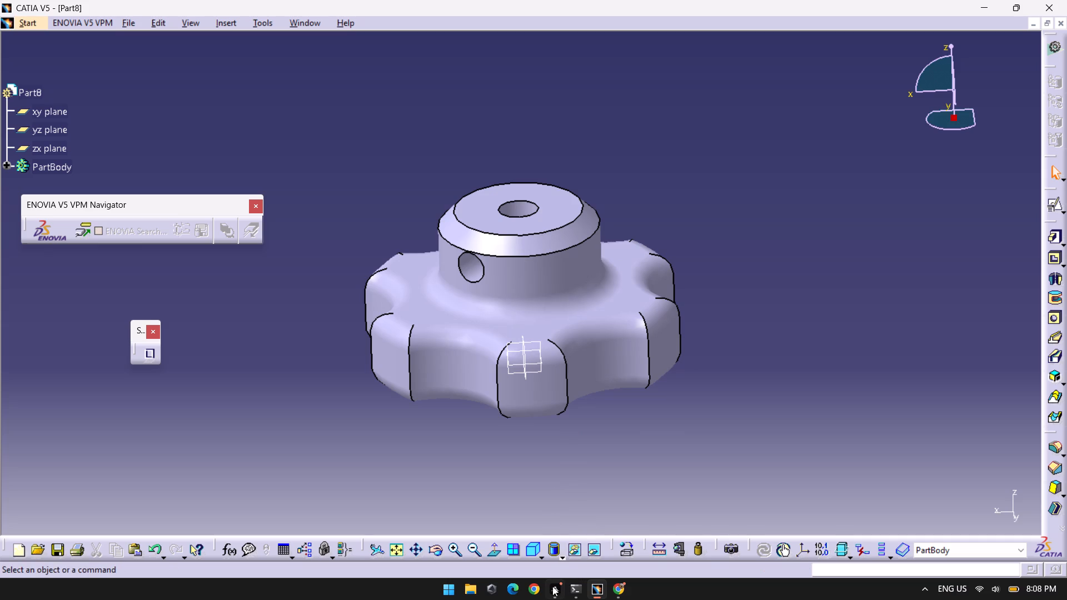
Switch the knob's display to Shading with Edges and clear the selection.
left_click(562, 558)
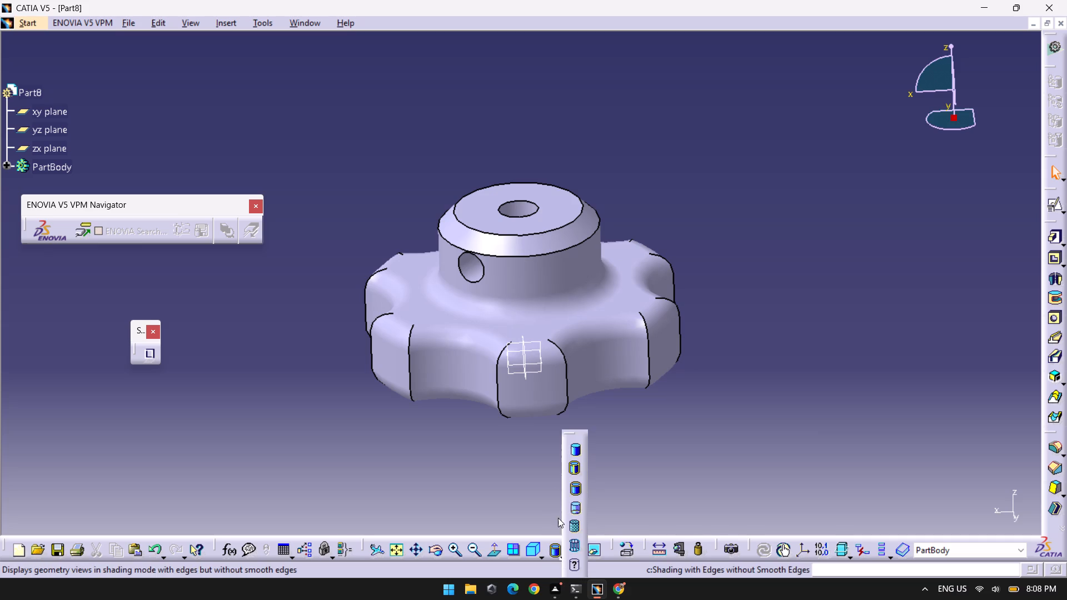
left_click(571, 466)
left_click(778, 398)
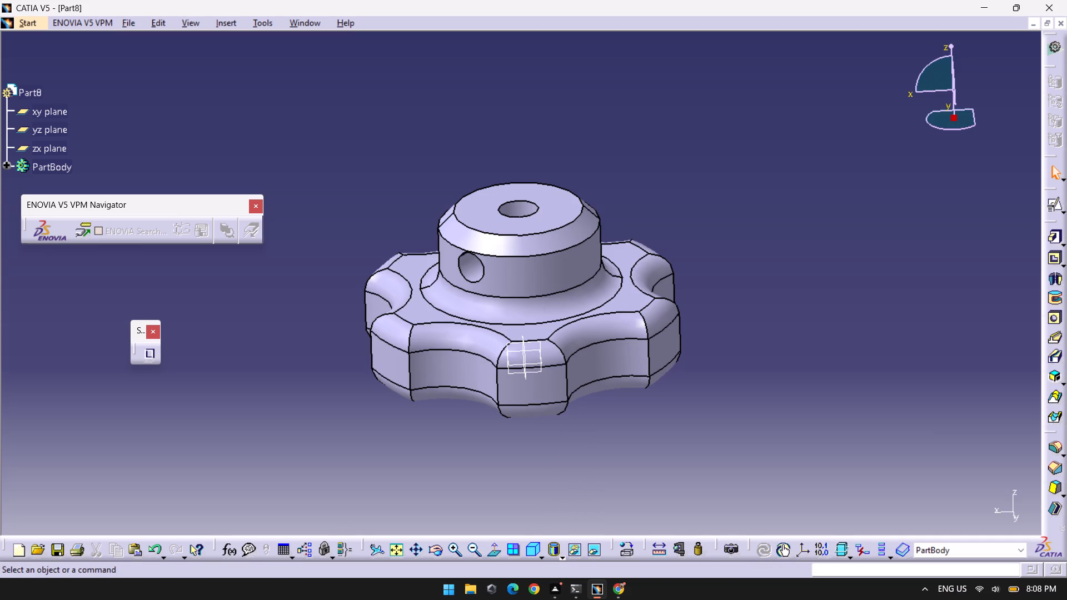
Open the definition of the edge fillet at the hub's base, check its objects to fillet and close it without changes.
left_click(516, 316)
double_click(516, 316)
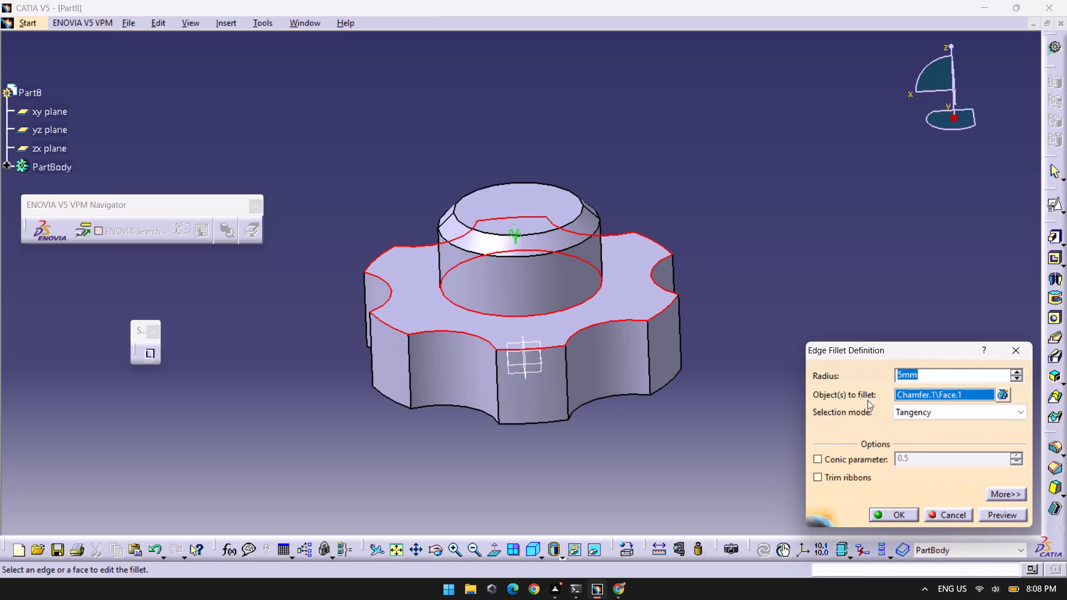
left_click(985, 393)
left_click(969, 400)
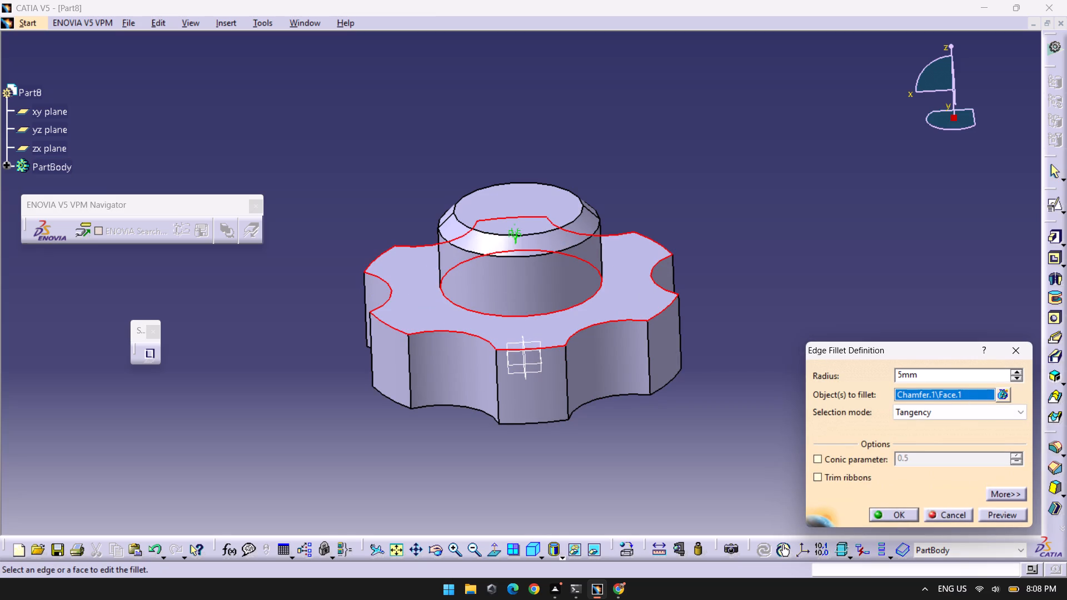
left_click(799, 244)
left_click(938, 516)
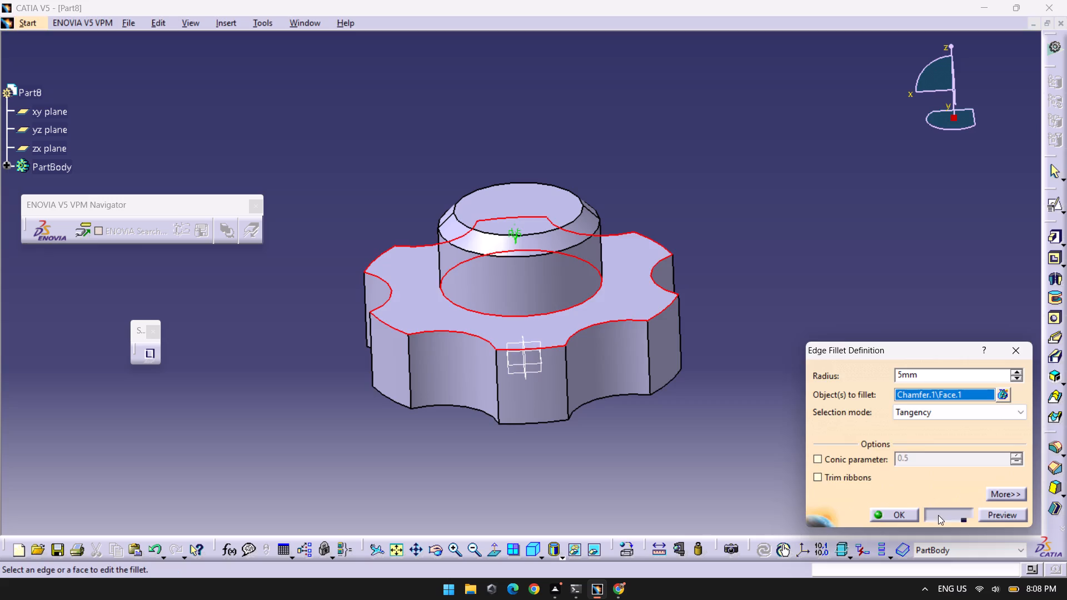
left_click(578, 302)
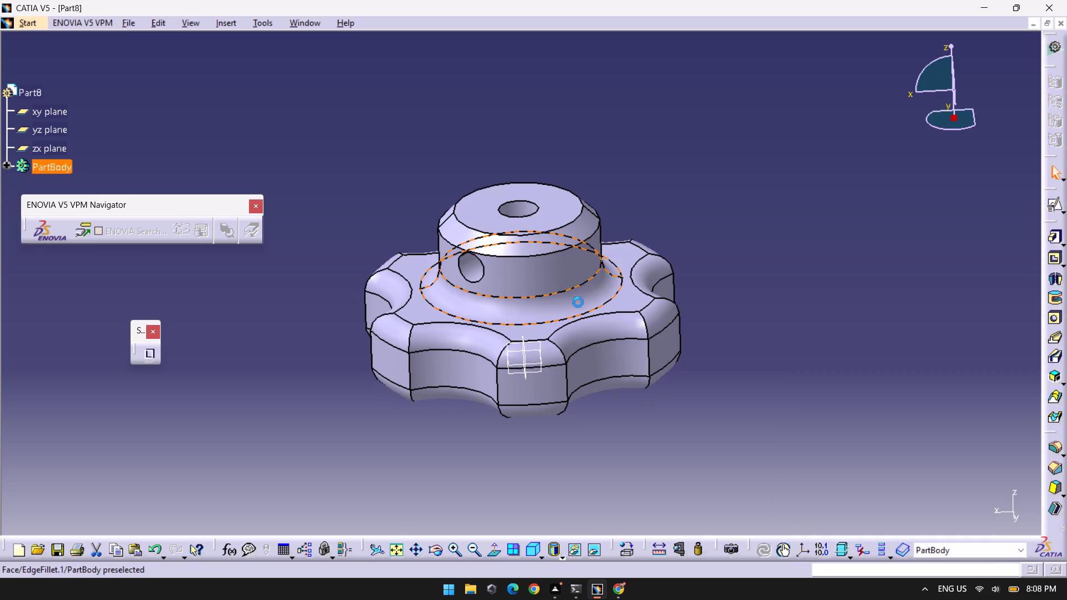
Expand PartBody in the feature tree and move the ENOVIA V5 VPM Navigator toolbar clear of the tree.
left_click(38, 168)
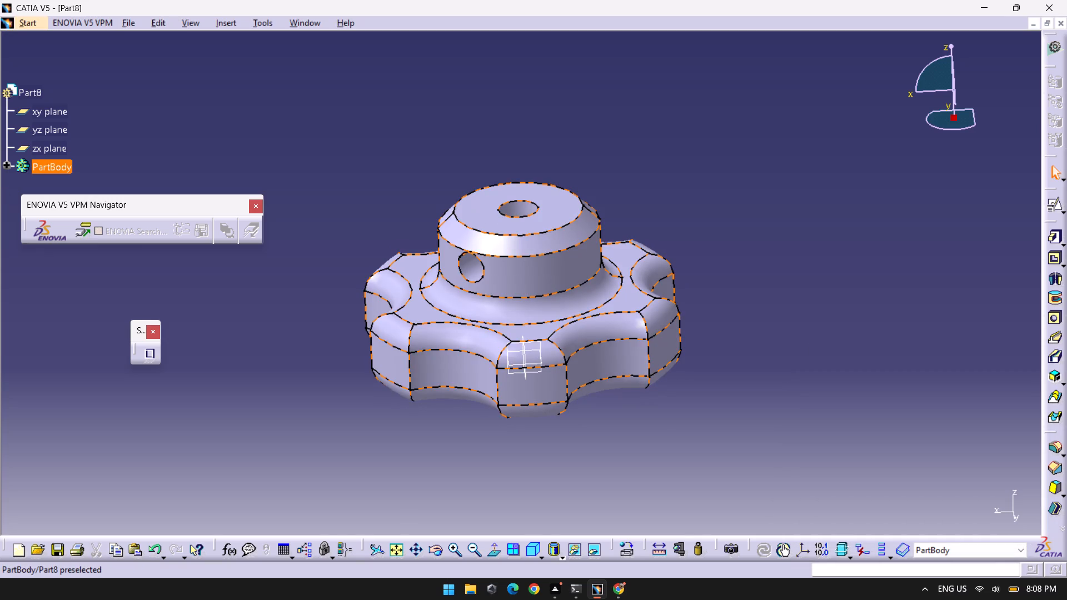
left_click(44, 161)
left_click(9, 164)
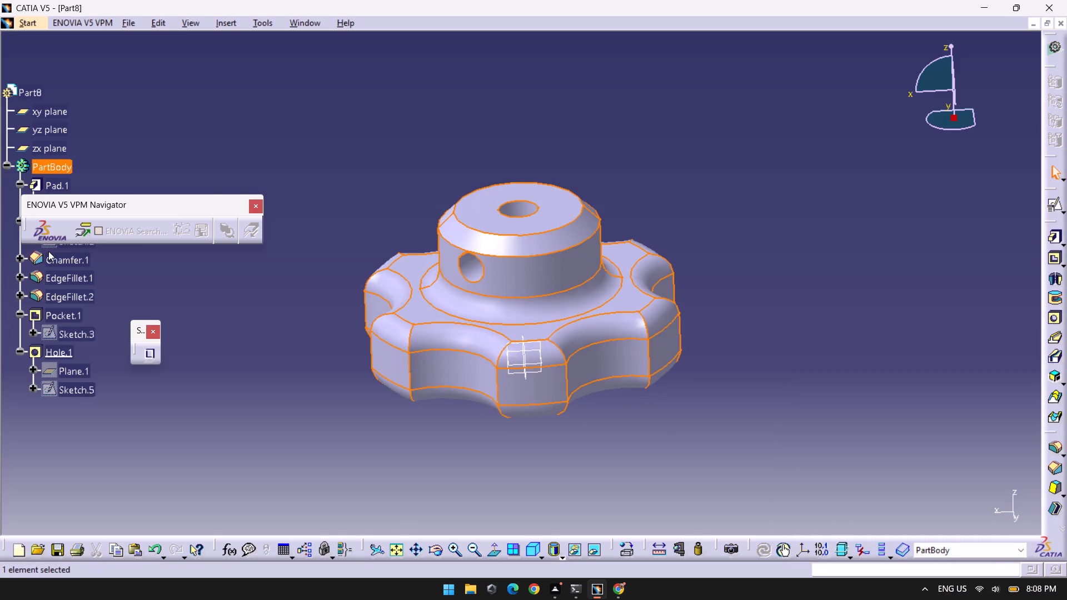
left_click_drag(101, 204, 341, 138)
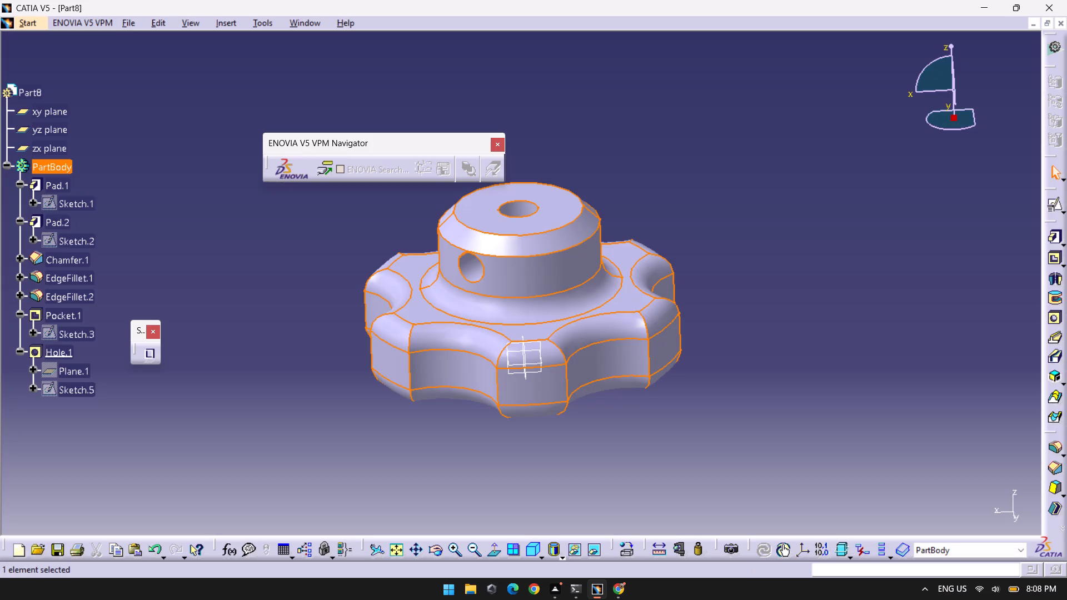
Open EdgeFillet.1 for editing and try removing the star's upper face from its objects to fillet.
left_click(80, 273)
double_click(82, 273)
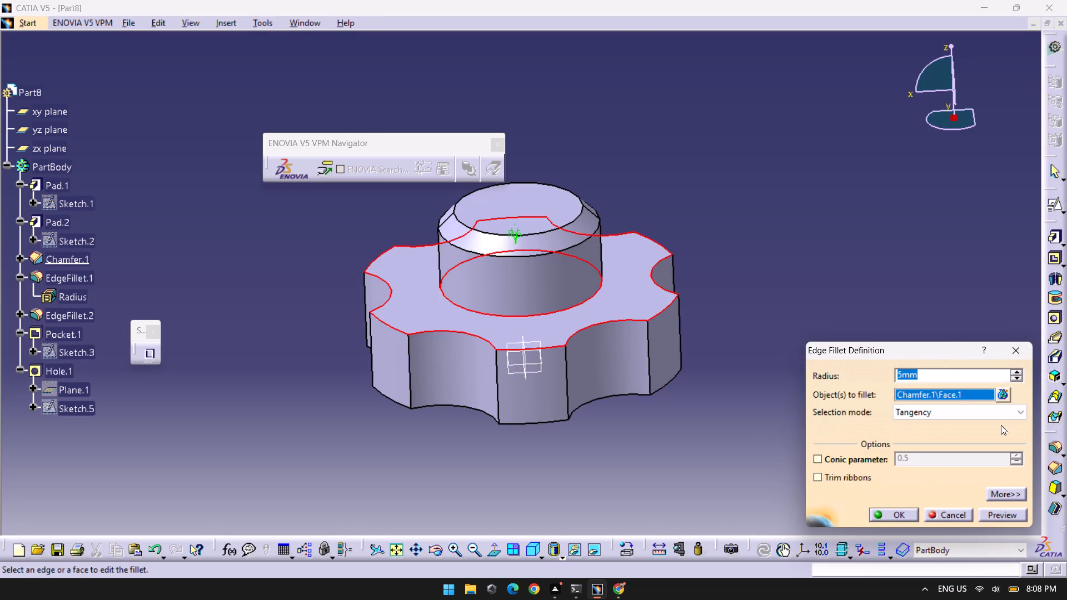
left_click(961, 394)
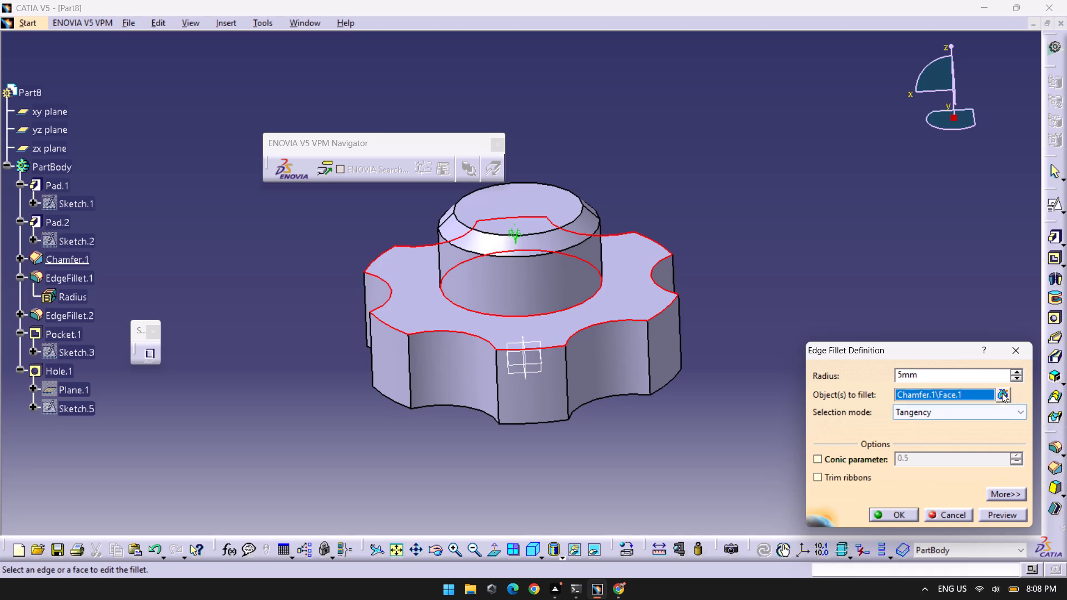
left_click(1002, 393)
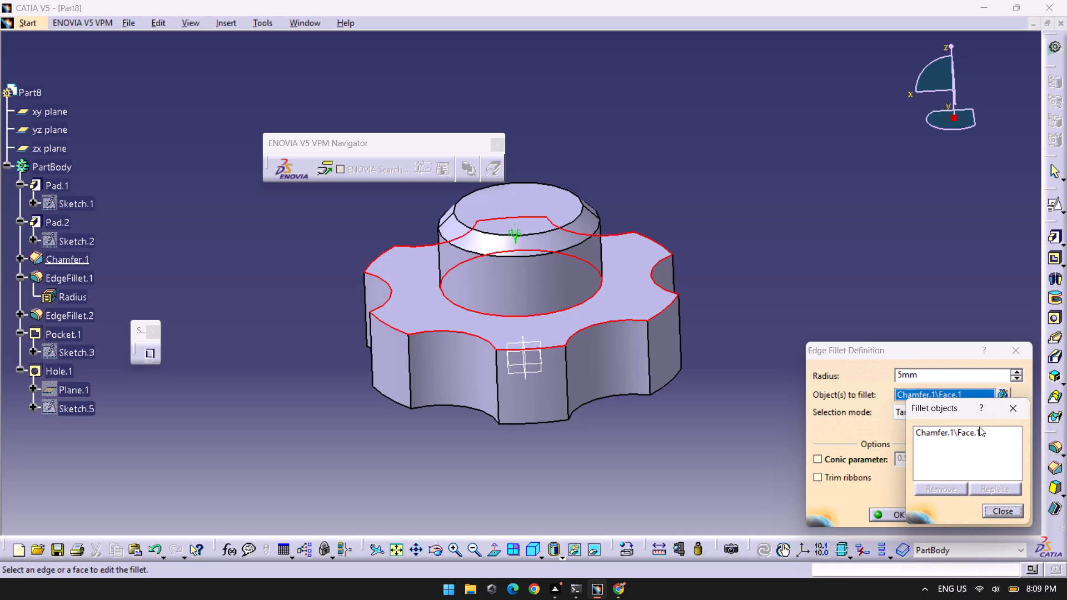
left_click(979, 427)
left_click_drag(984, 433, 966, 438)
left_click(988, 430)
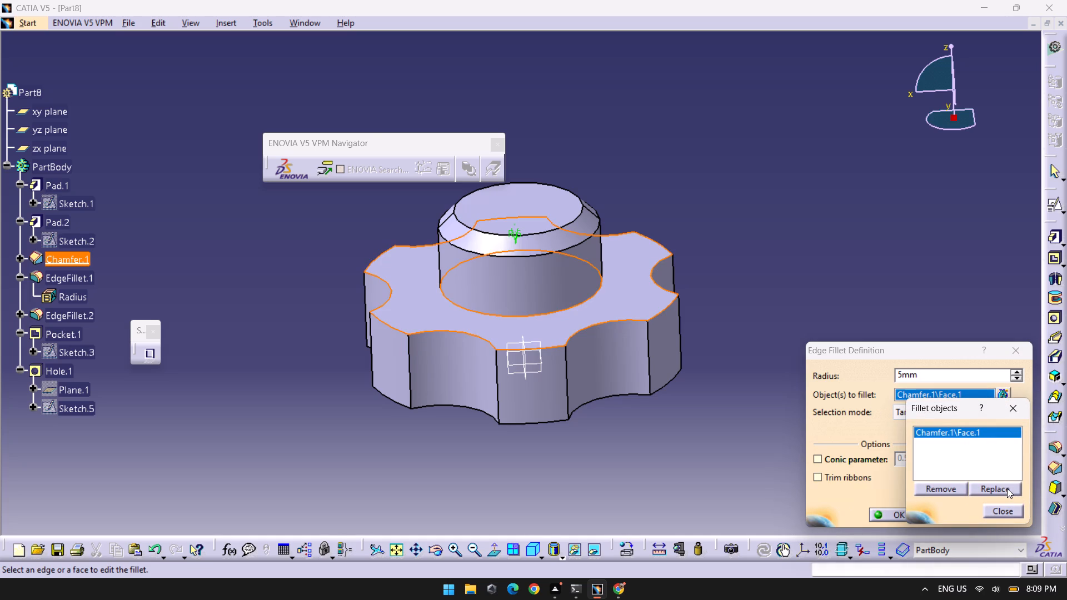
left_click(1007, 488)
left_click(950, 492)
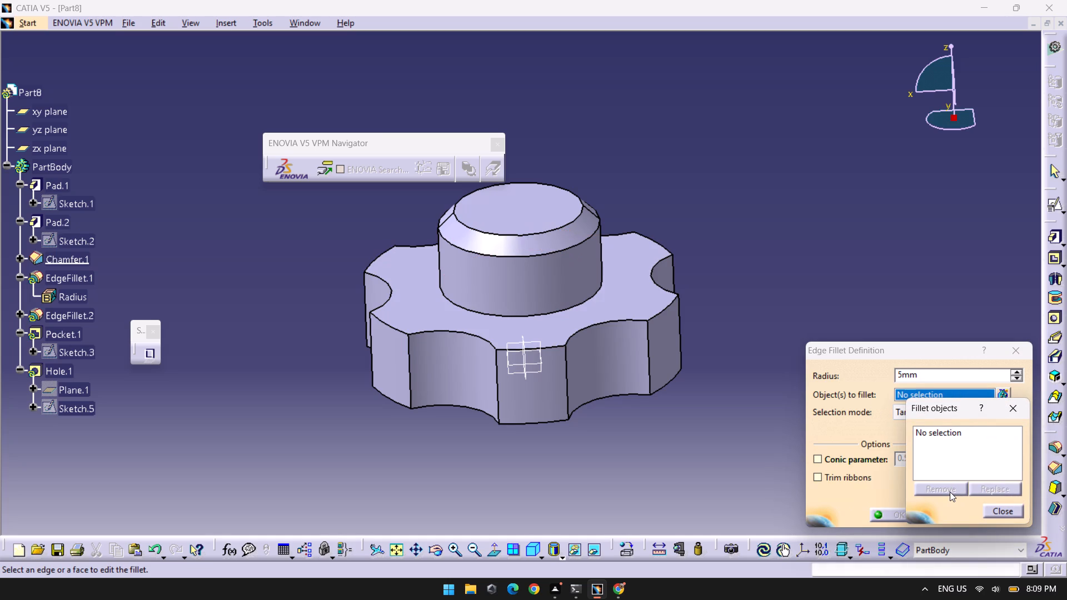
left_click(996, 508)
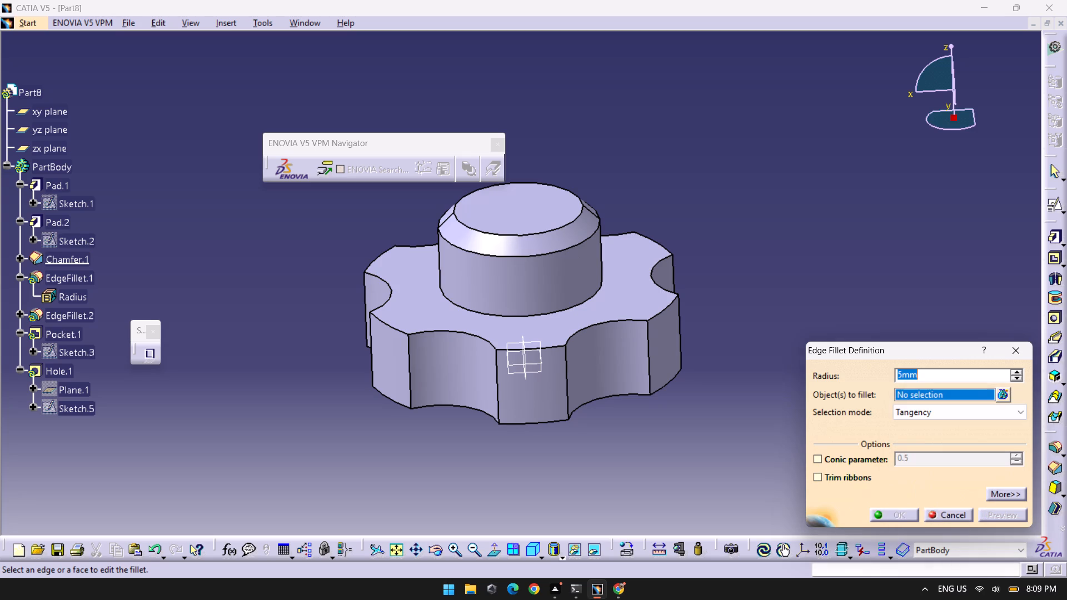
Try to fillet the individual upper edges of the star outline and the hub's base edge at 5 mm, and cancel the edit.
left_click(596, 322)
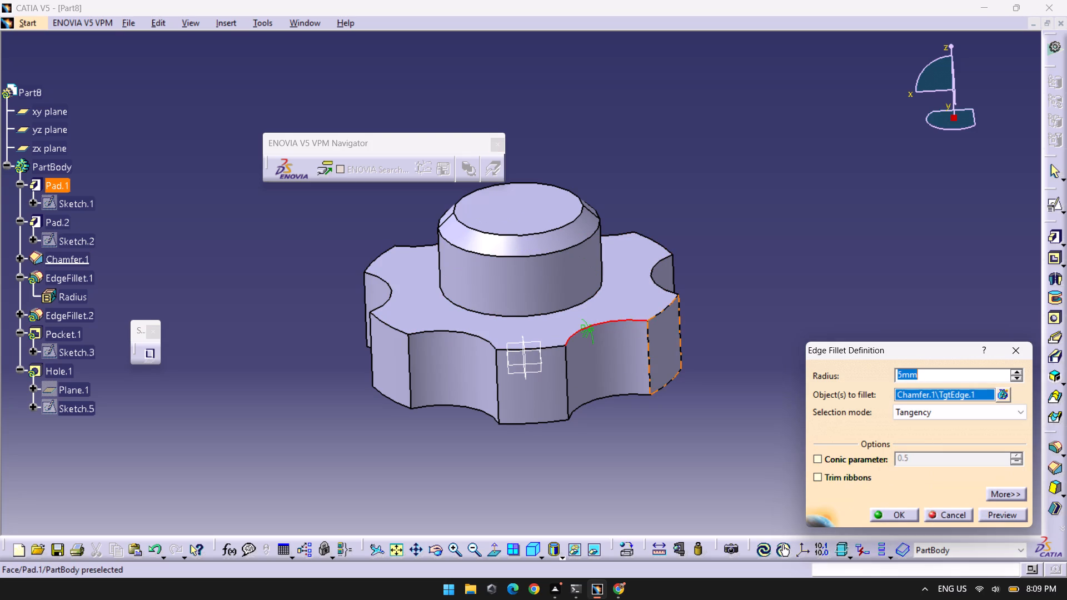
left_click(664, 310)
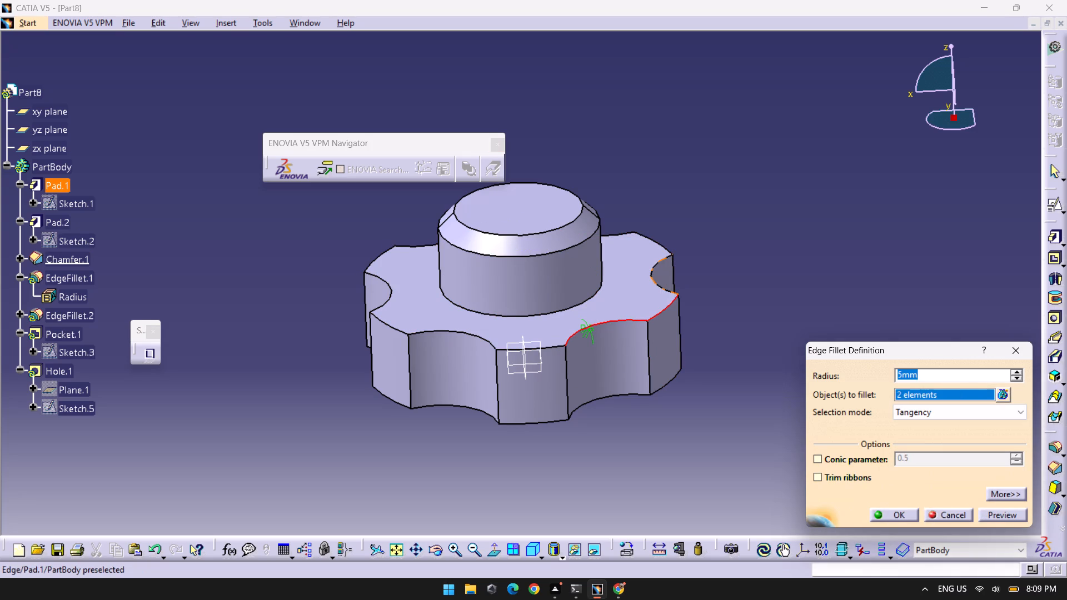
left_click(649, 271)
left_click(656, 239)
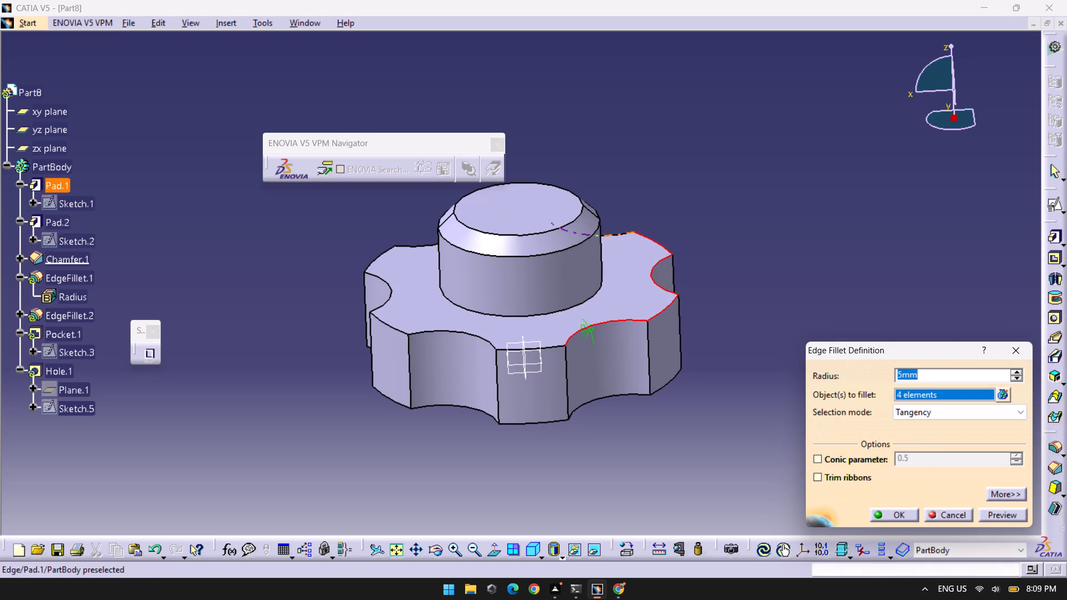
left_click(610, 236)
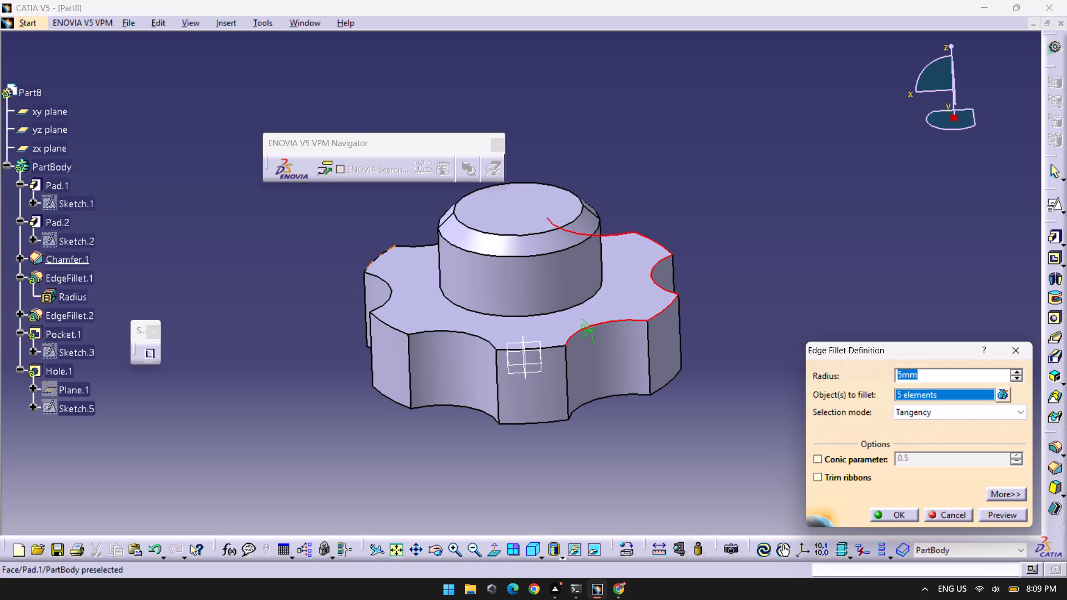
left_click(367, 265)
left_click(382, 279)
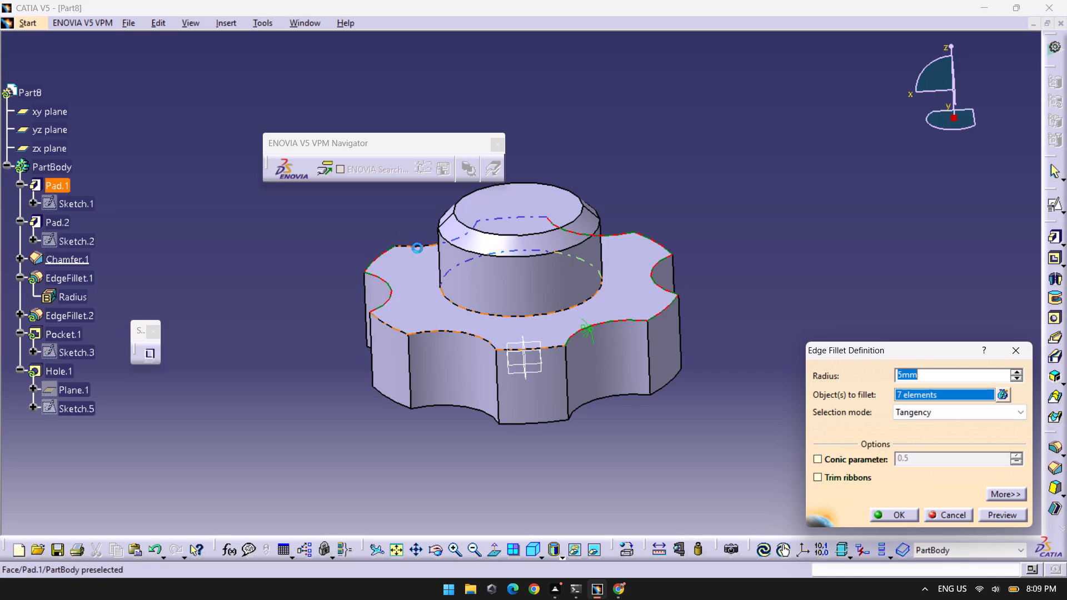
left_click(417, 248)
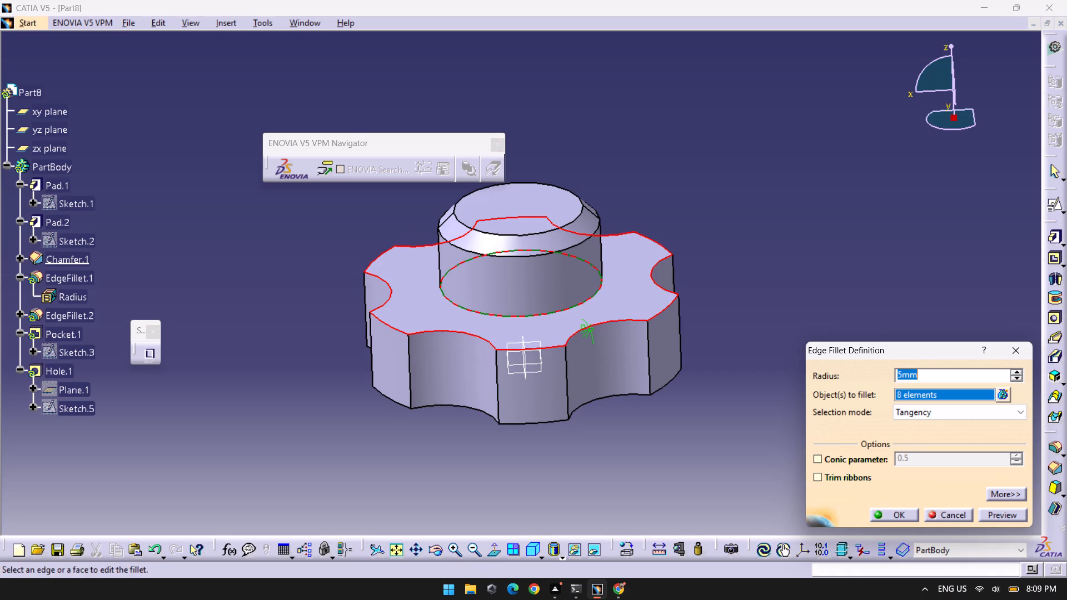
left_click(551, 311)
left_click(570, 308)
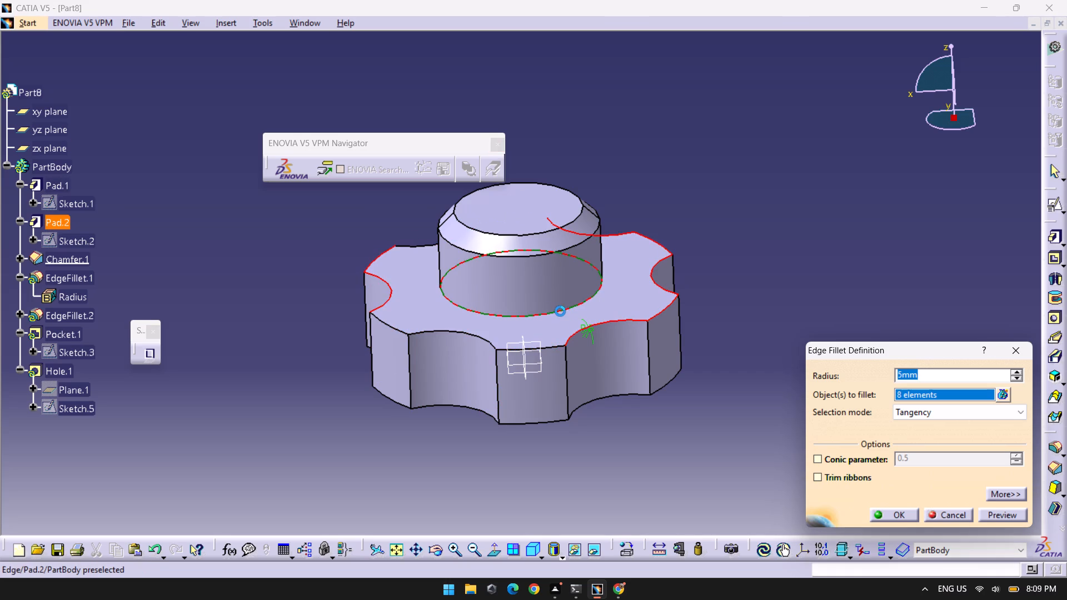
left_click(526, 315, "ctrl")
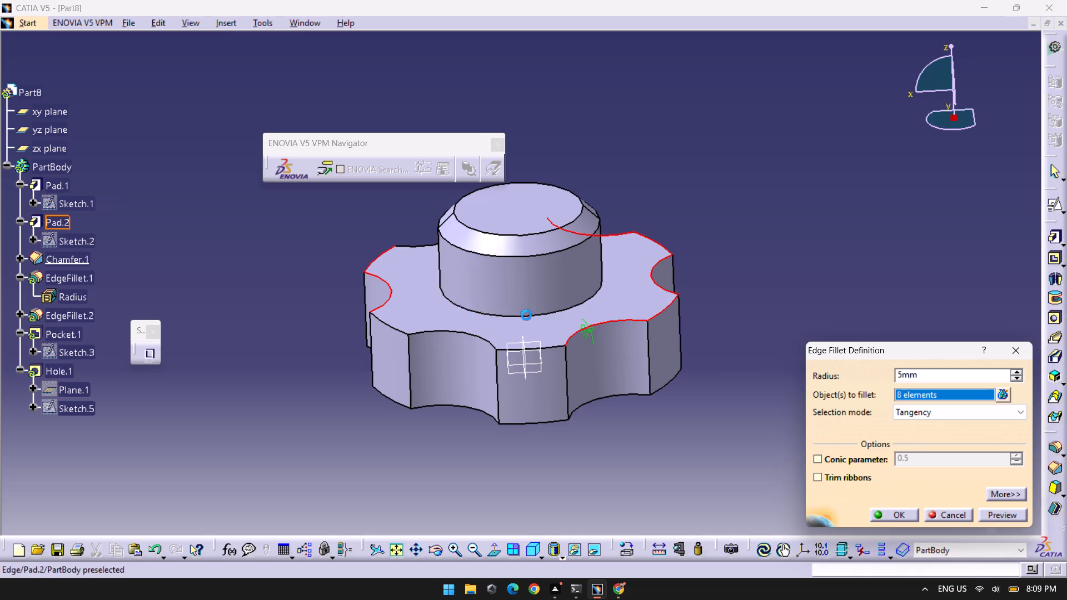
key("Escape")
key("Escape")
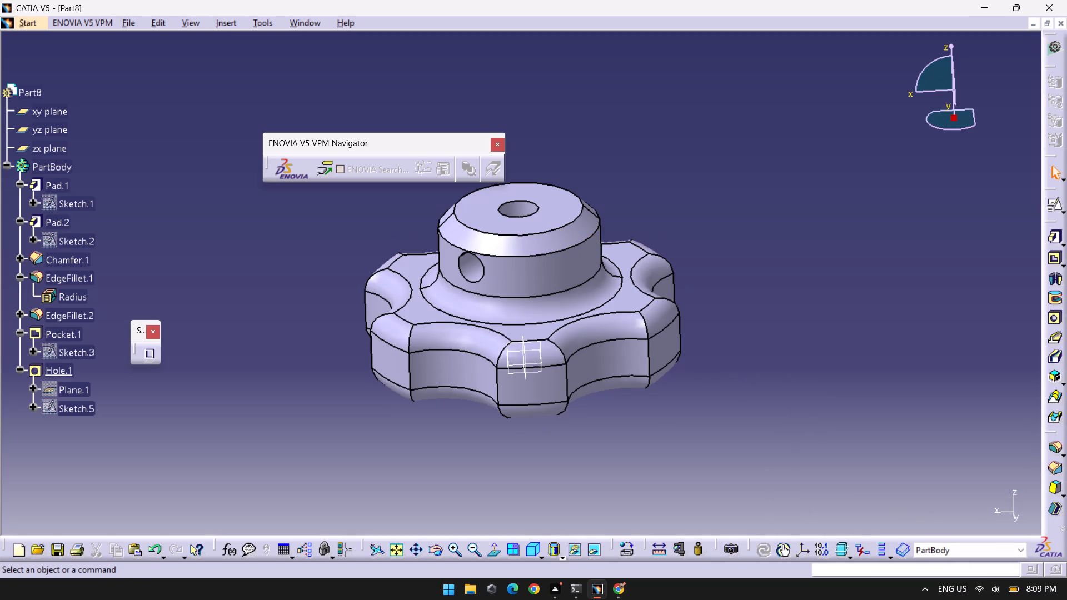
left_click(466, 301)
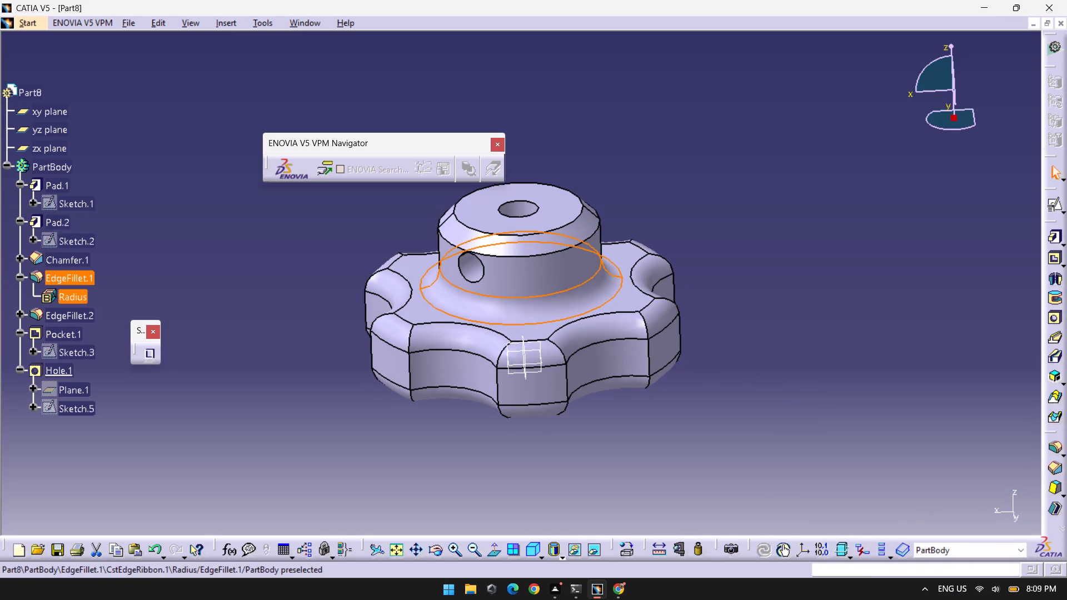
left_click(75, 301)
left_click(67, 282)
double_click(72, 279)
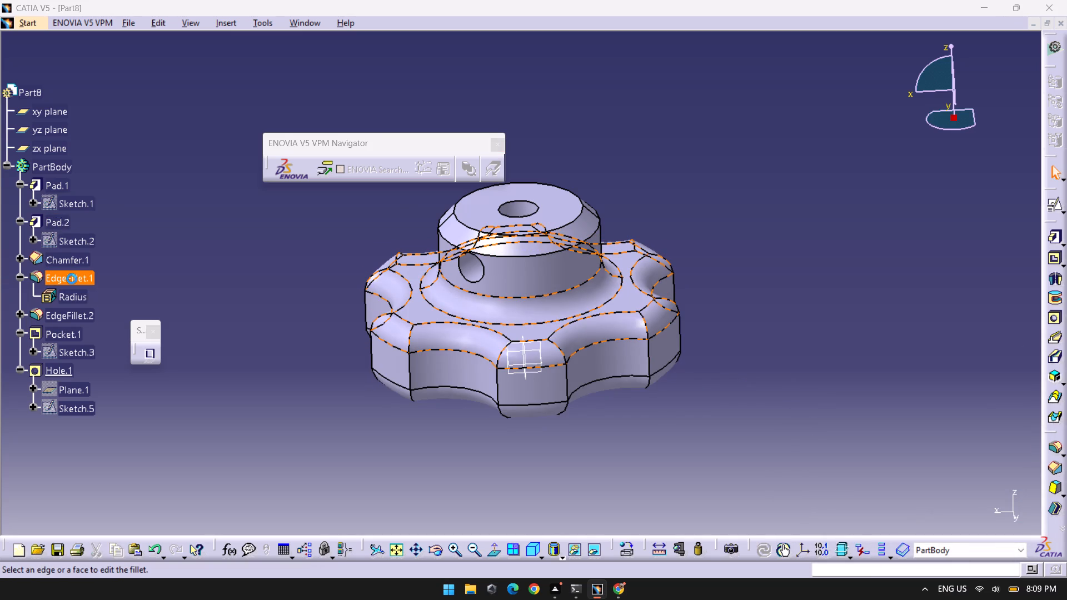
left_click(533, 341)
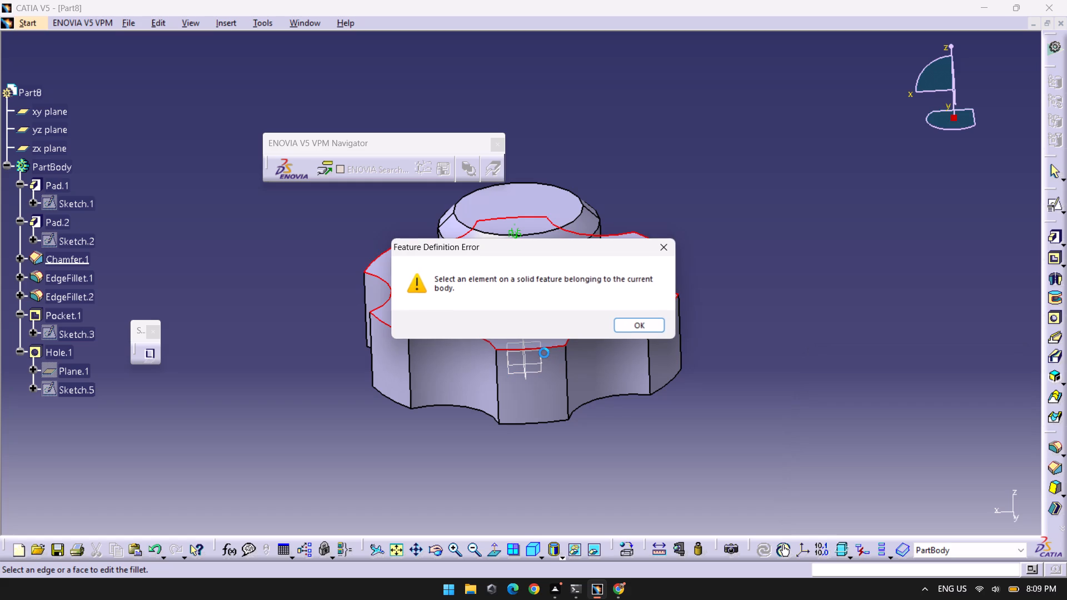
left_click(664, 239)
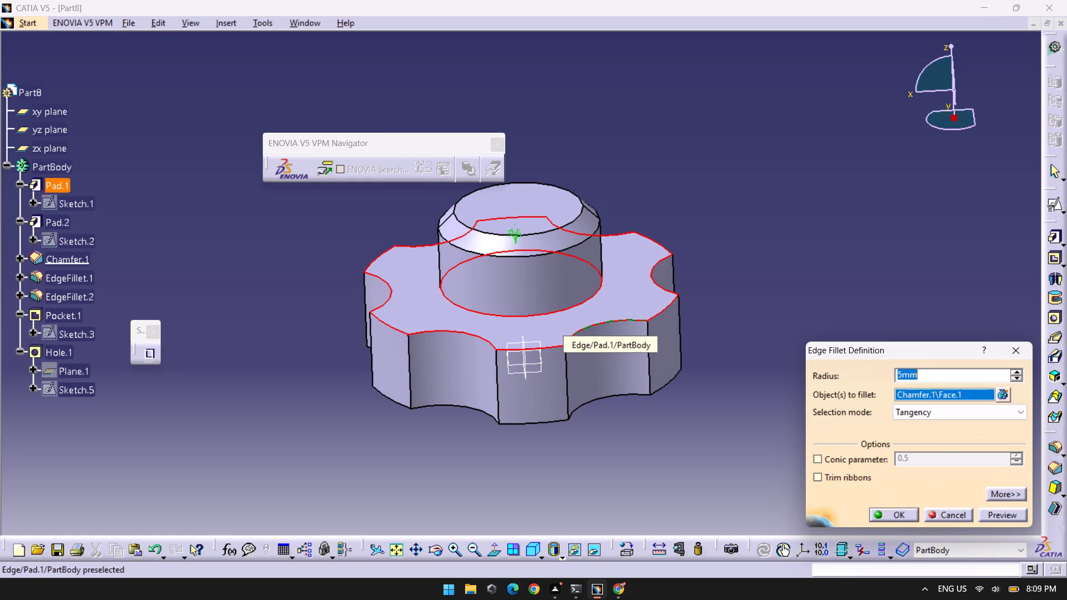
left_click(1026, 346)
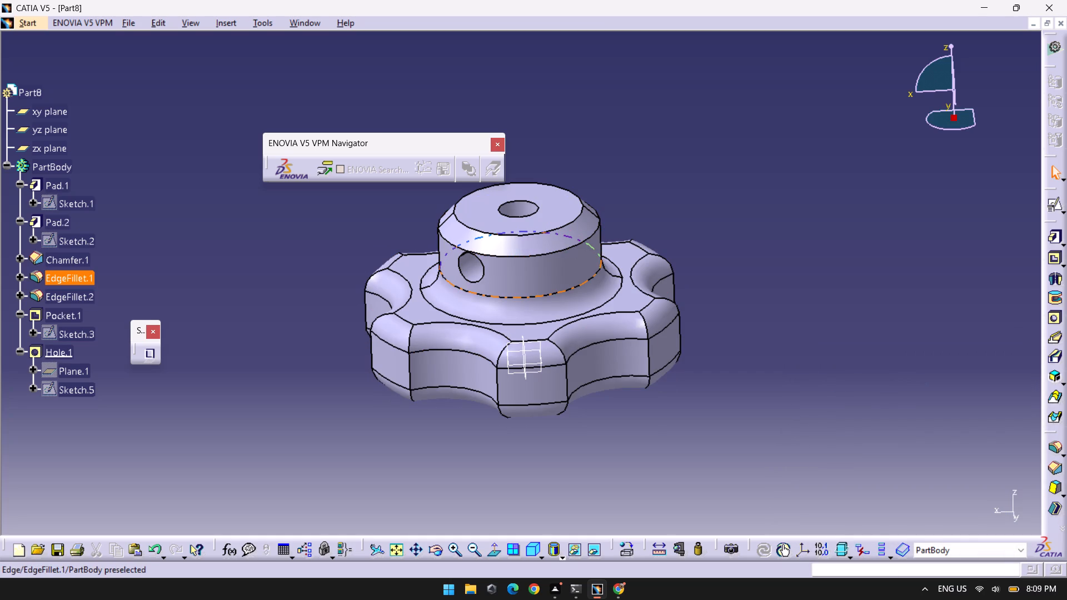
Delete EdgeFillet.1, the fillet around the star's upper outline and the hub's base, from the part.
left_click(518, 303)
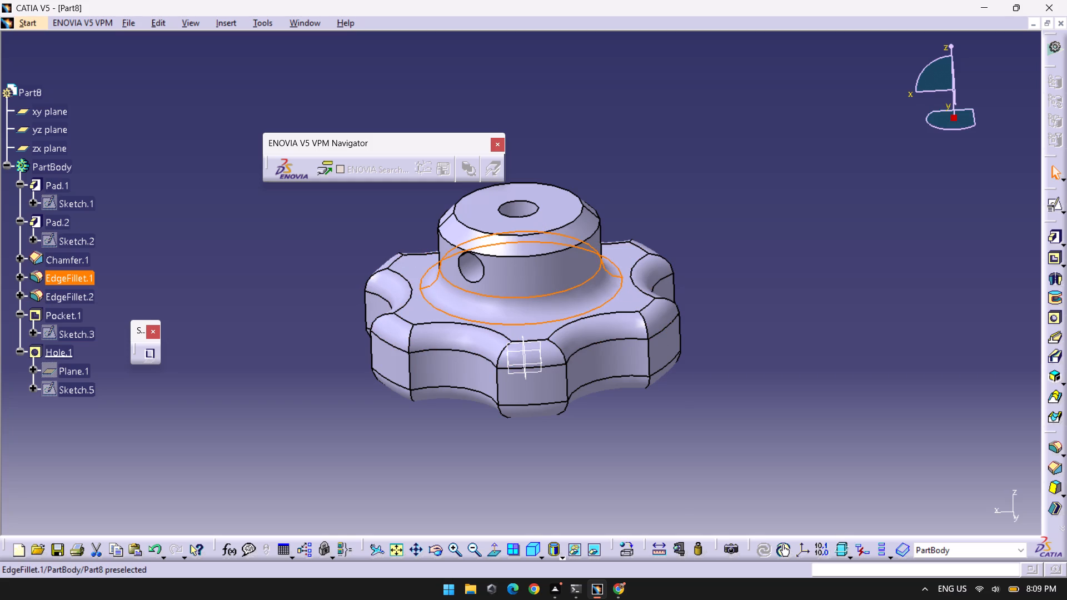
left_click_drag(20, 279, 31, 230)
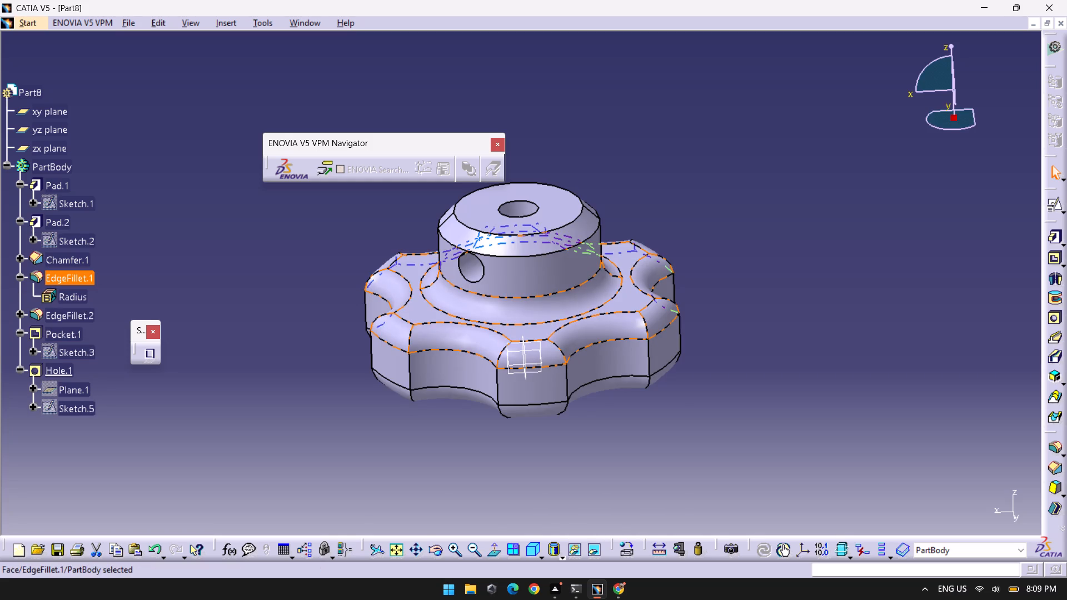
left_click(56, 296)
right_click(56, 297)
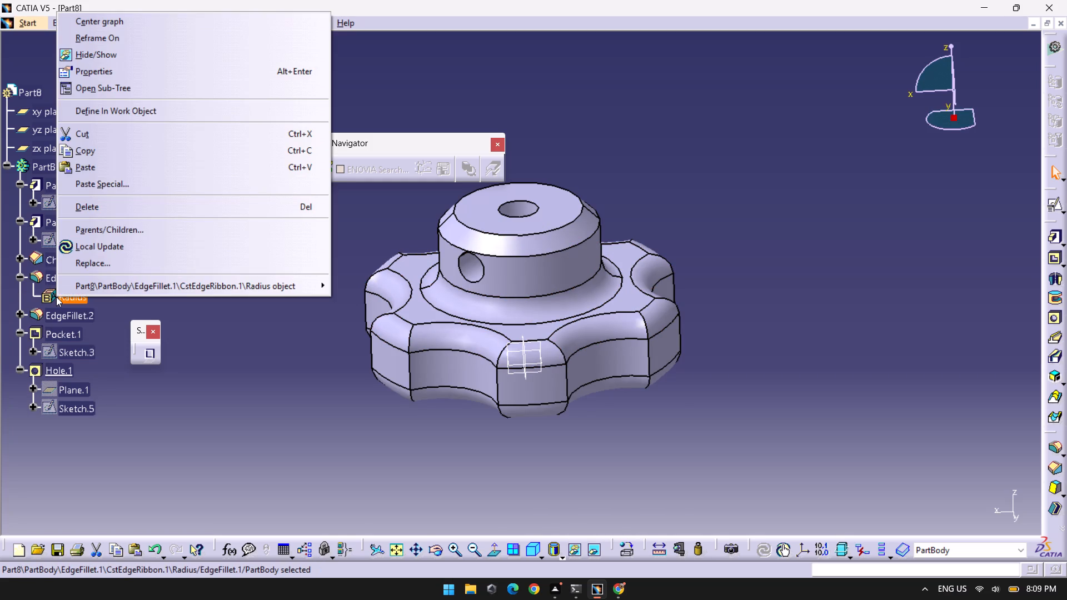
left_click(28, 279)
left_click(57, 273)
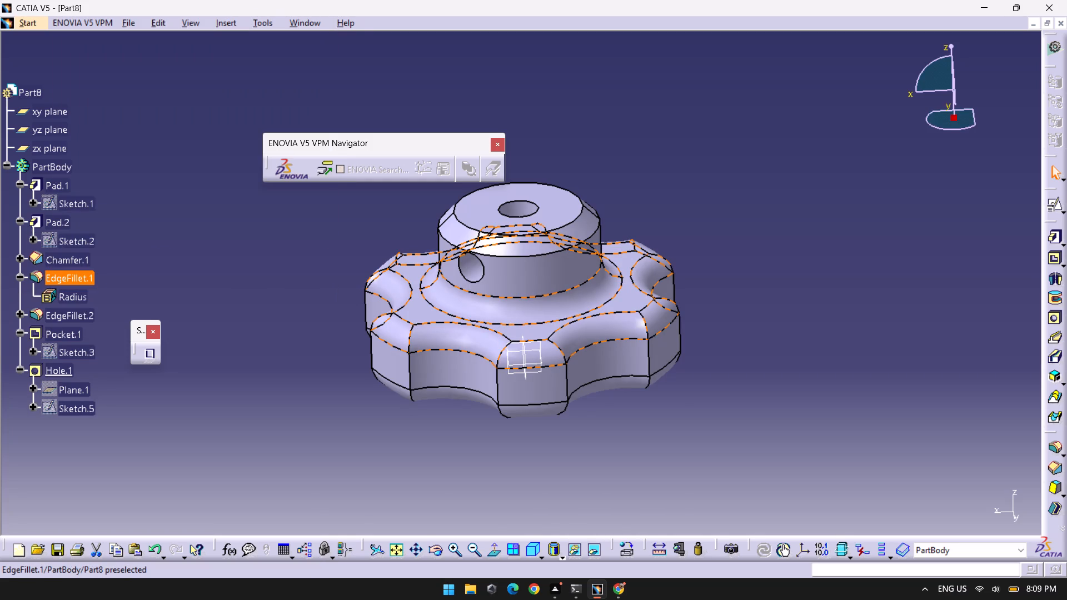
key("Delete")
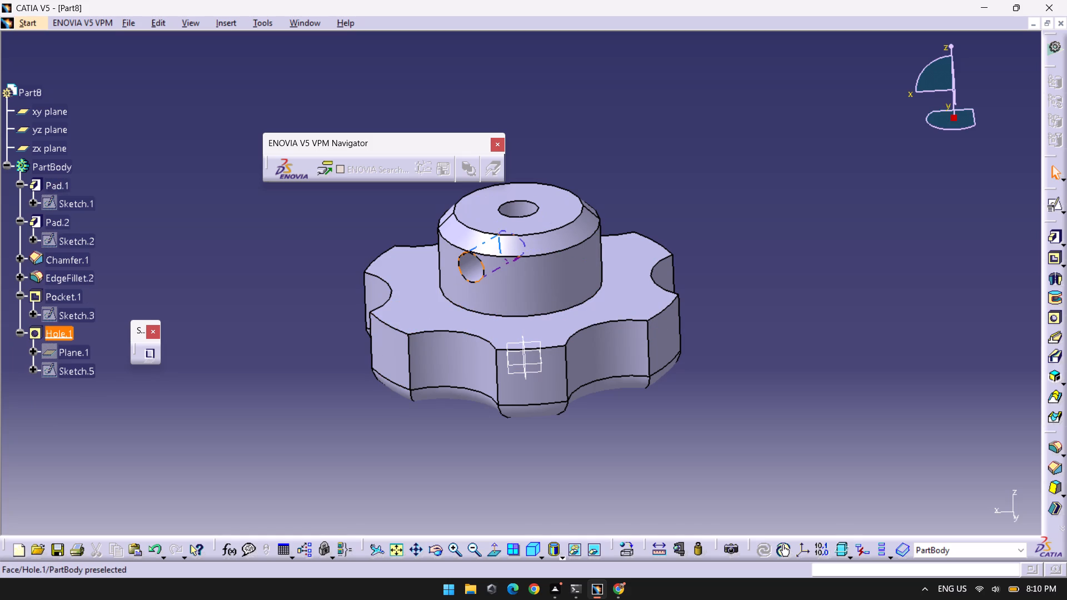
left_click_drag(637, 164, 398, 303)
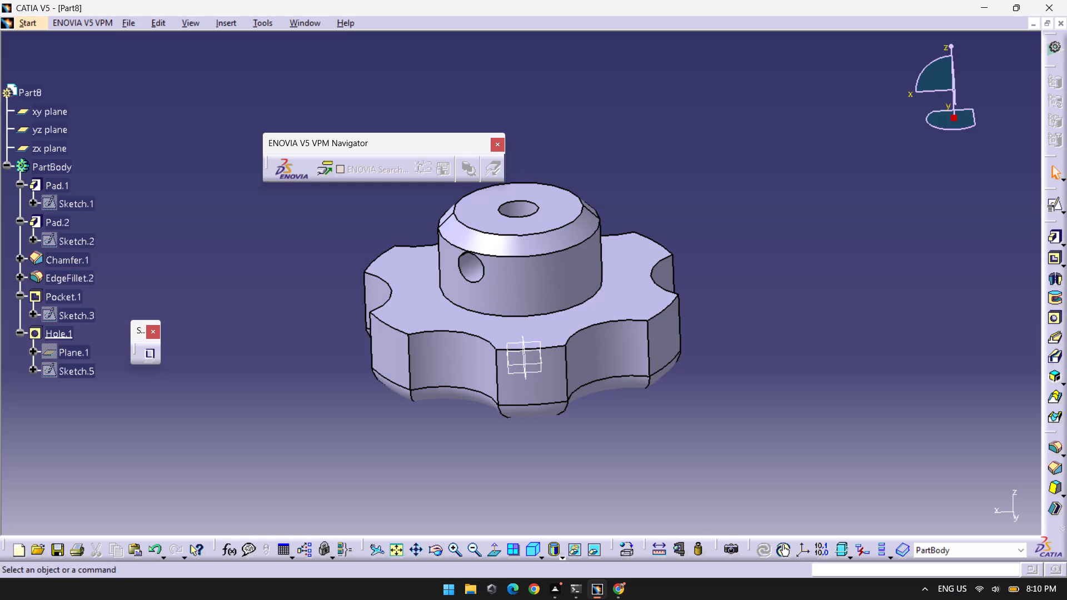
Copy the hub pad, Pad.2, and delete the original together with its dependent chamfer, pocket and hole.
left_click(51, 219)
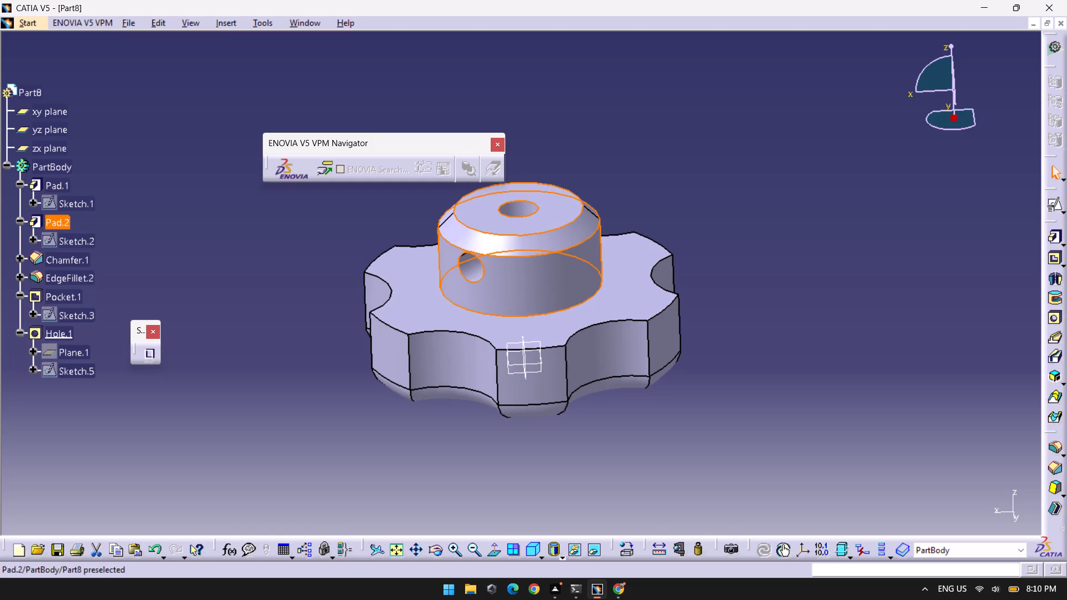
key("ctrl+c")
key("Delete")
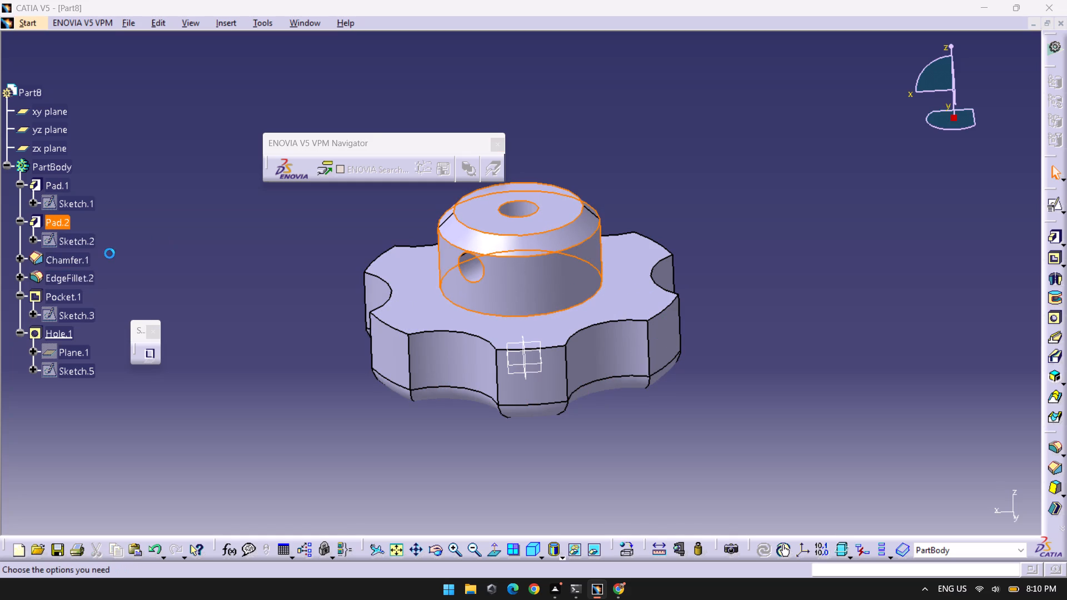
left_click(961, 508)
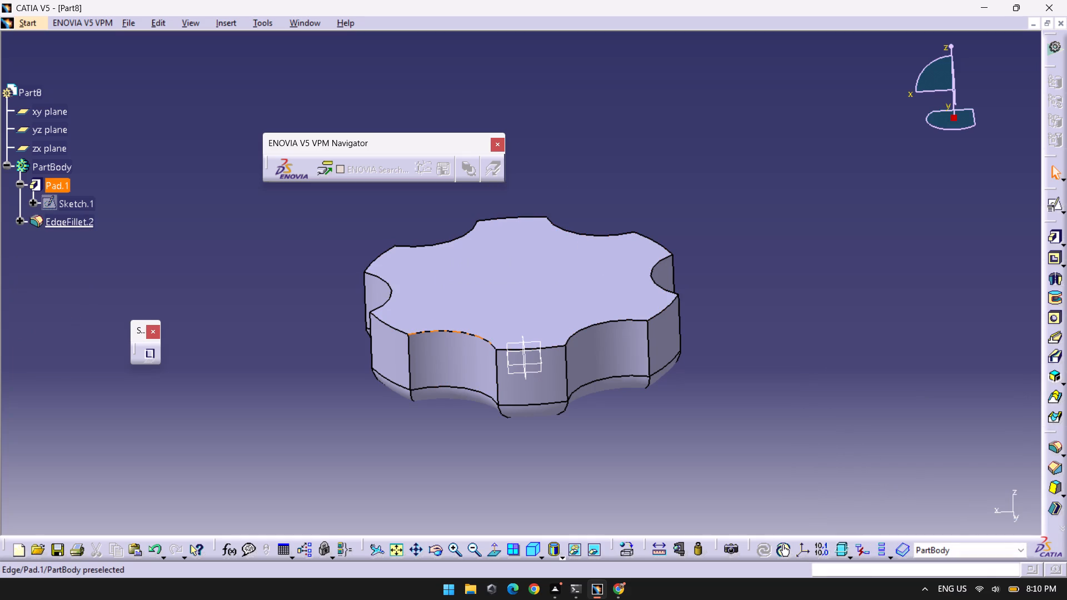
Fillet the star's upper face and outline edge with a 5 mm radius in Tangency mode.
left_click(436, 327)
left_click(964, 332)
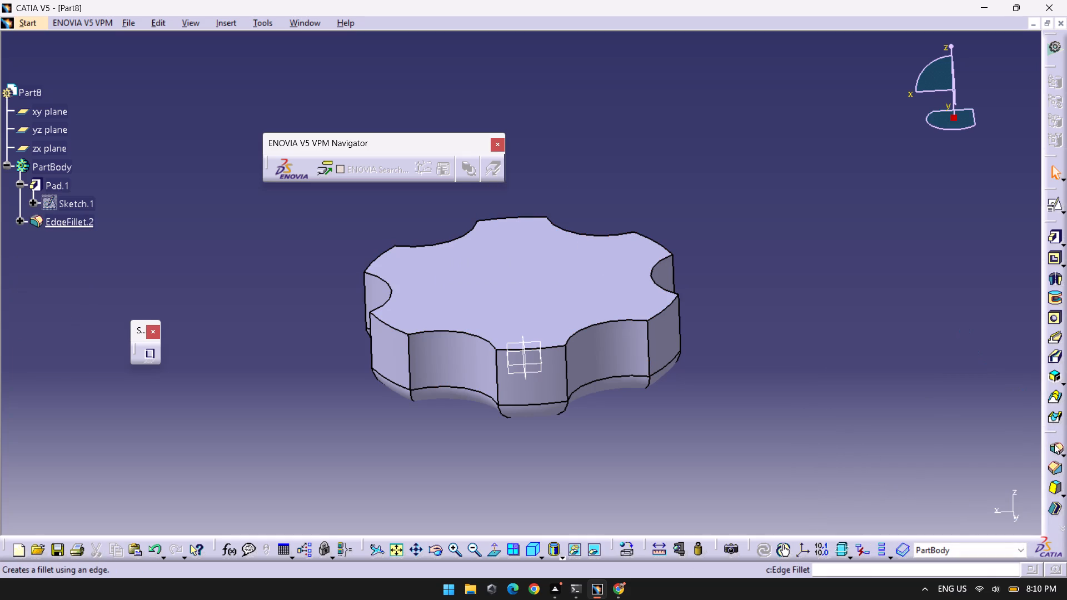
left_click(1055, 443)
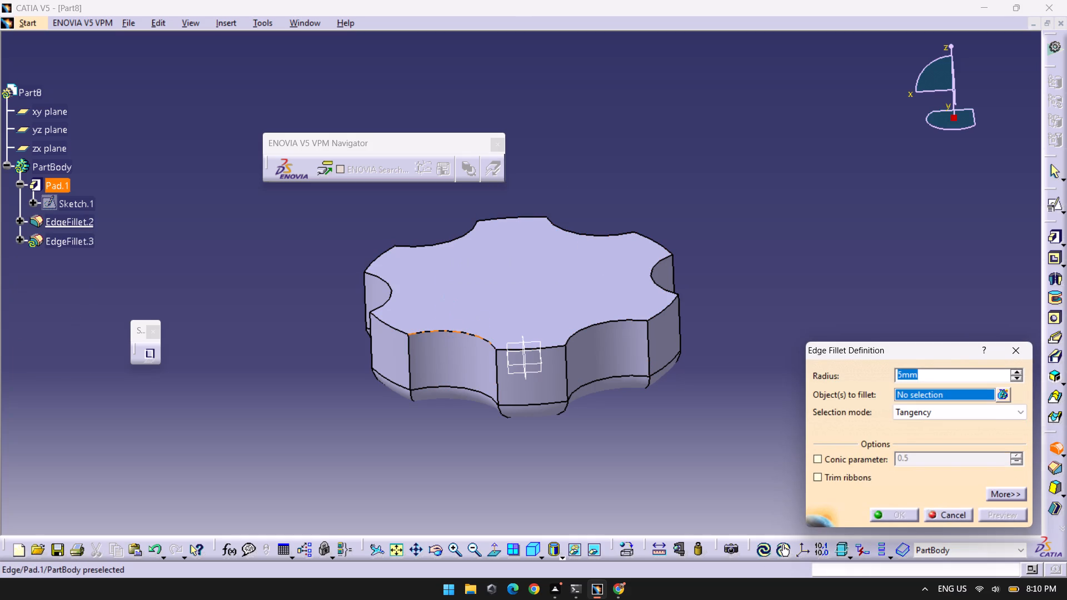
left_click(453, 330)
left_click(583, 288)
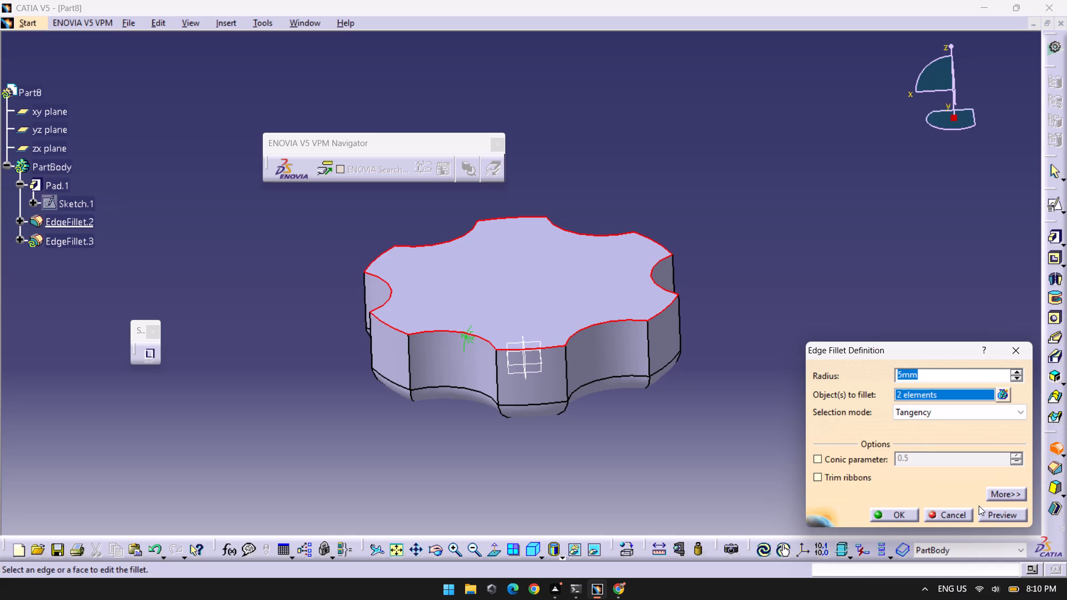
left_click(912, 514)
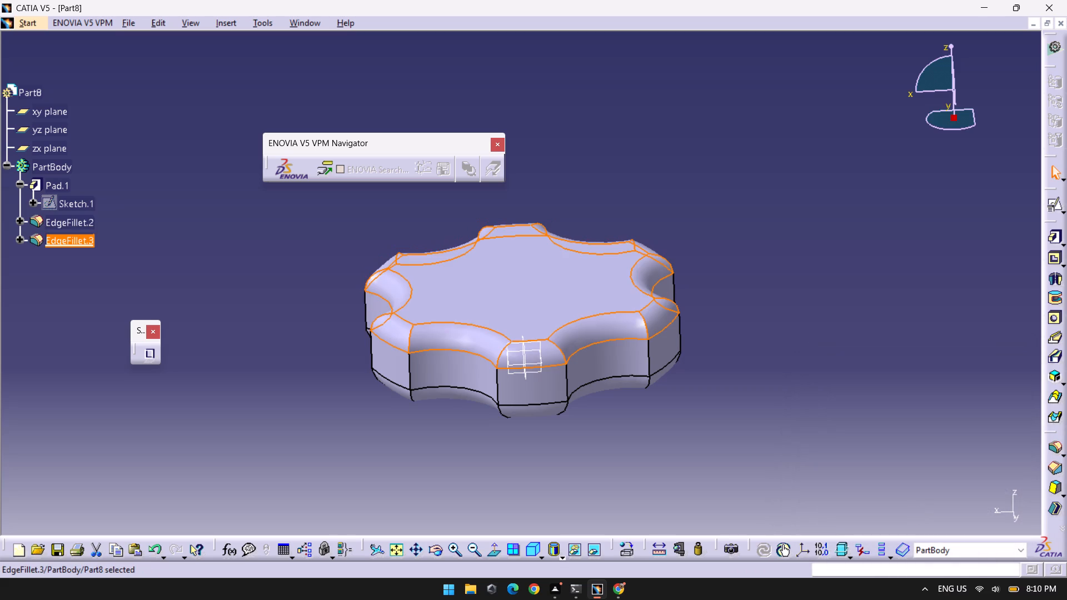
left_click(941, 424)
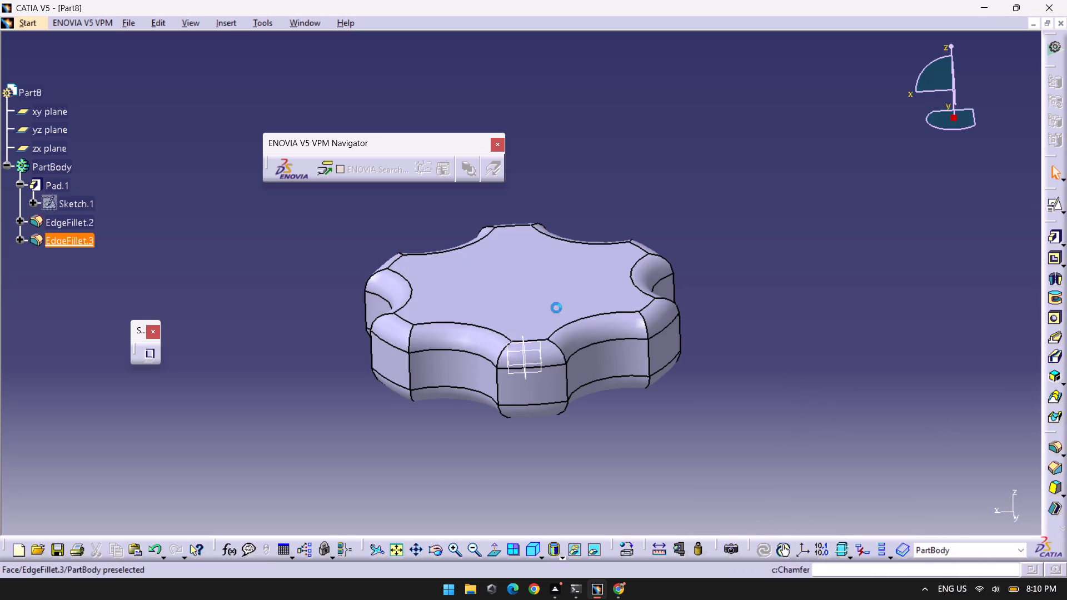
Paste the copied hub pad onto the star's flat upper face.
left_click(529, 287)
key("ctrl+v")
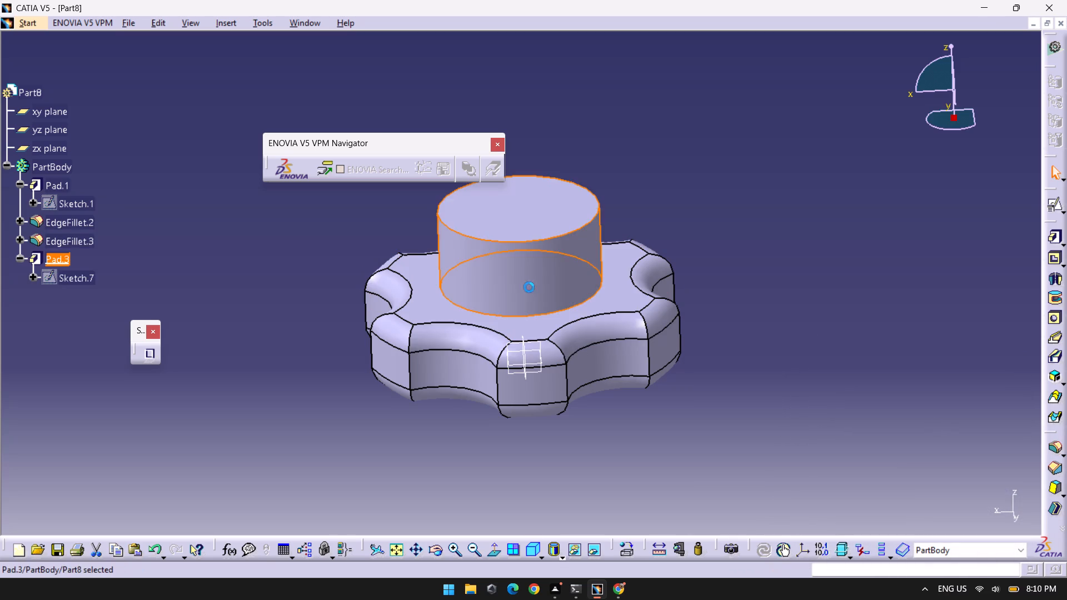
left_click(827, 213)
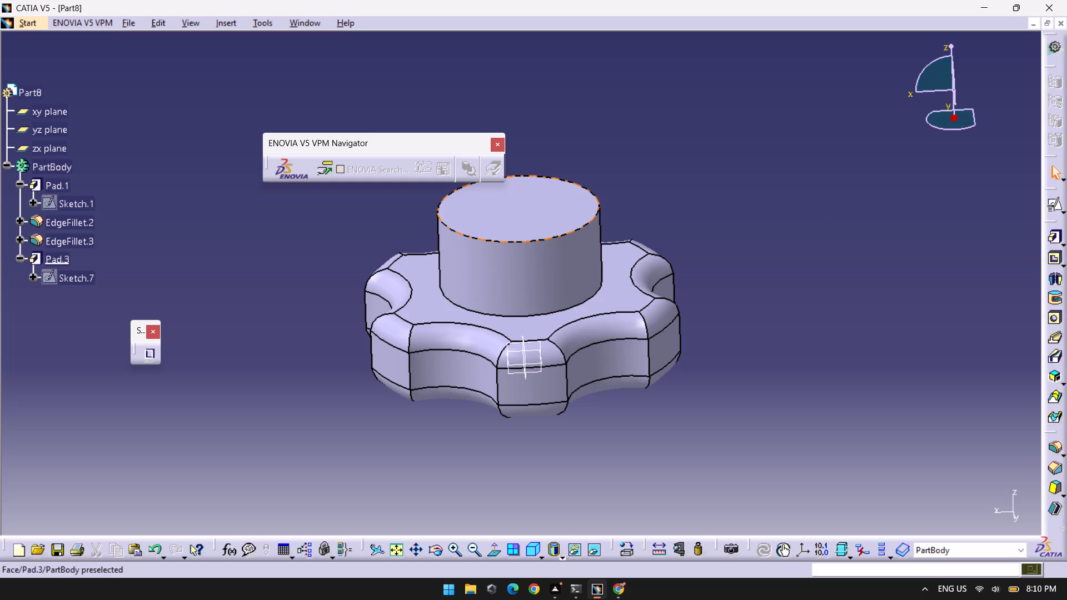
Chamfer the hub's top circular edge with a length of 4 mm at 45 degrees.
left_click(527, 222)
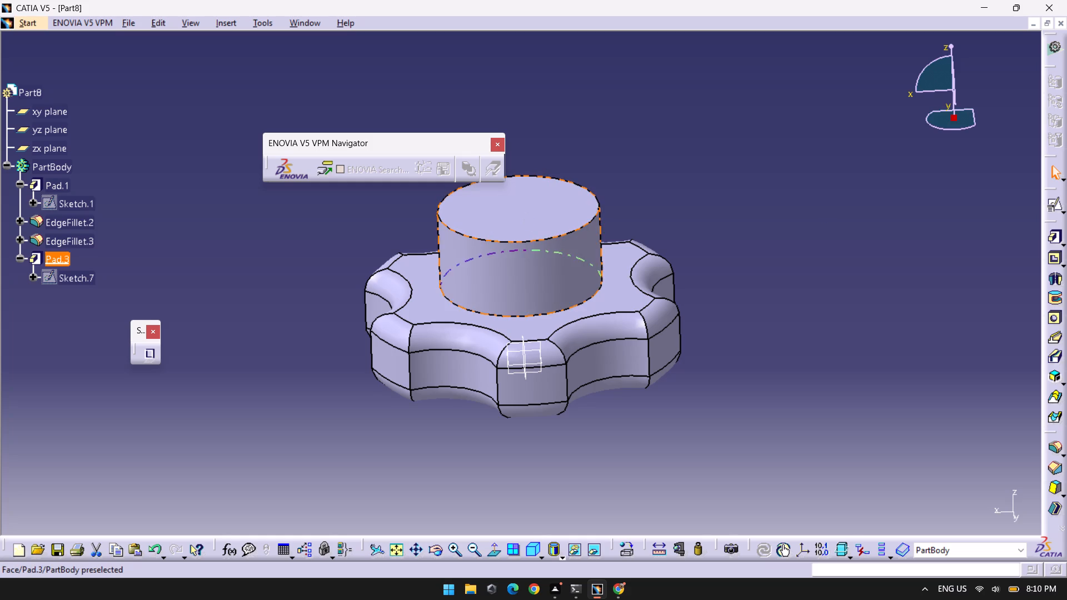
left_click(551, 236)
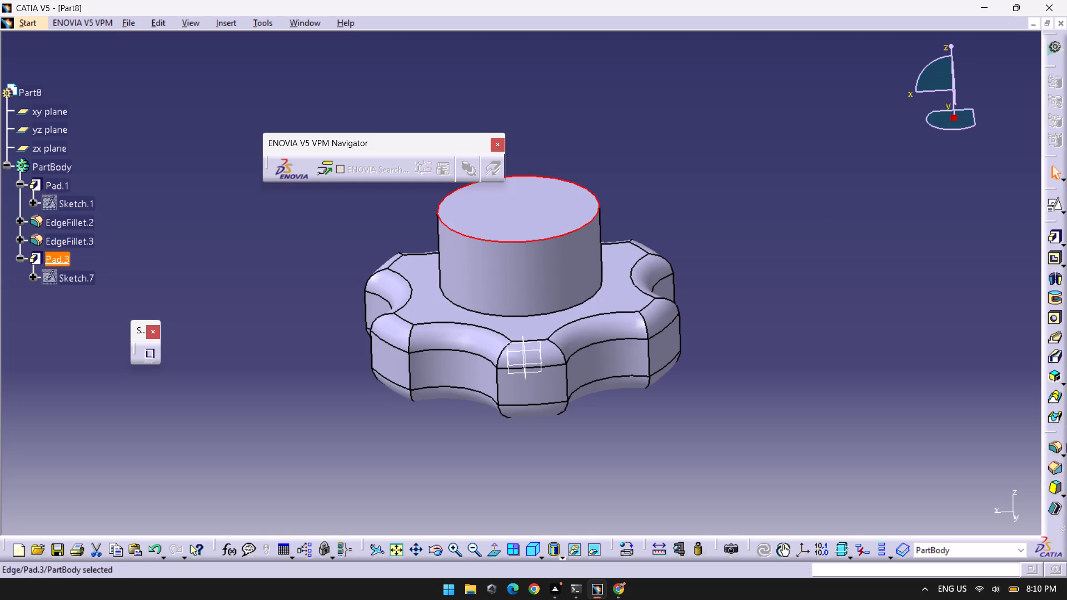
left_click(1052, 464)
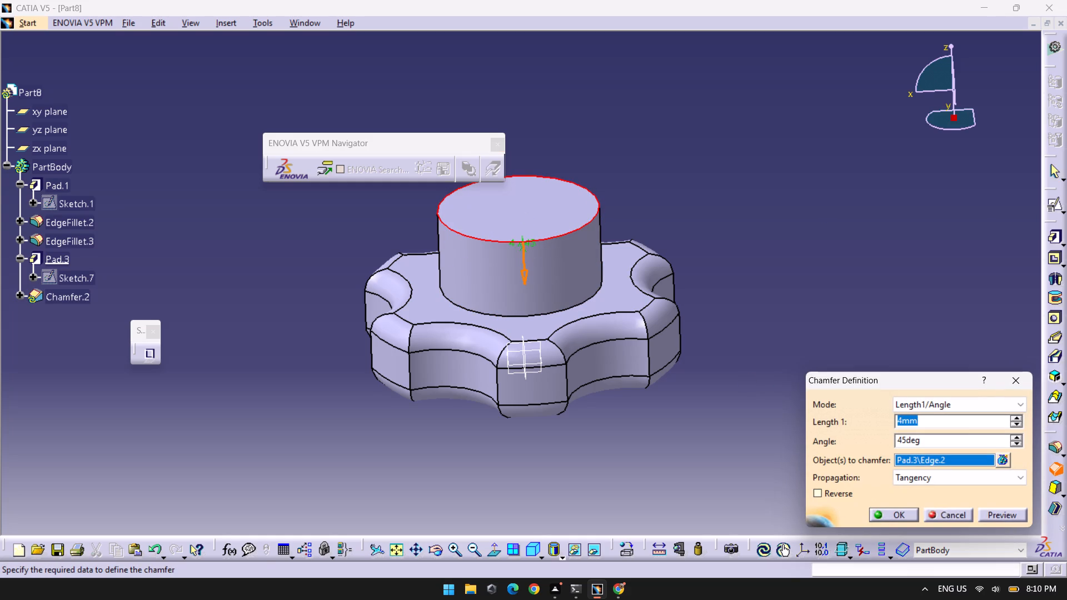
left_click(906, 514)
left_click(841, 236)
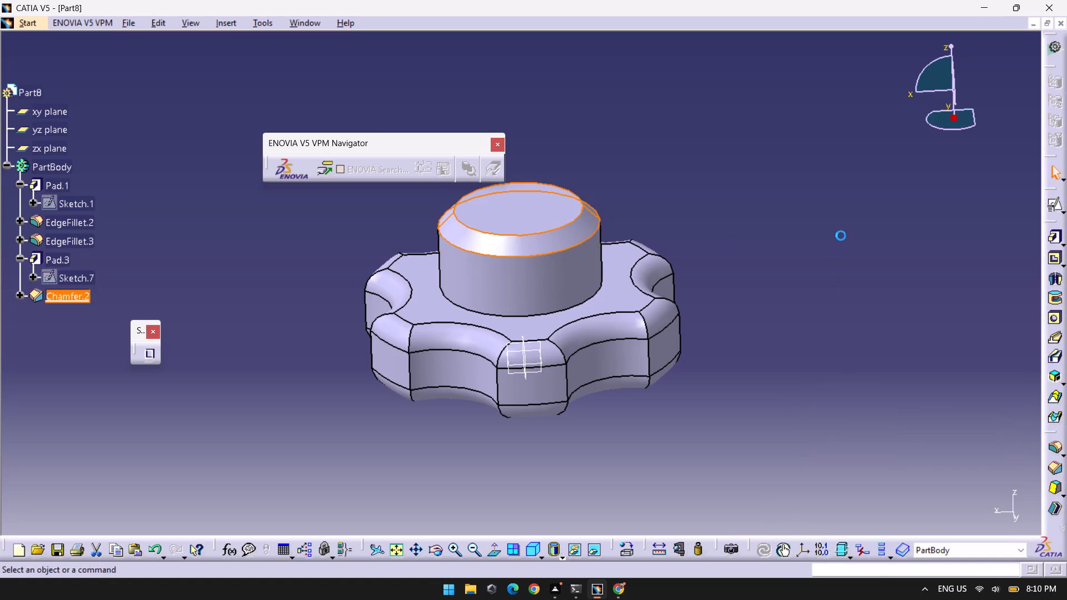
Sketch a circle of 5 mm radius centred on the origin on the hub's top face and finish the sketch.
left_click(549, 211)
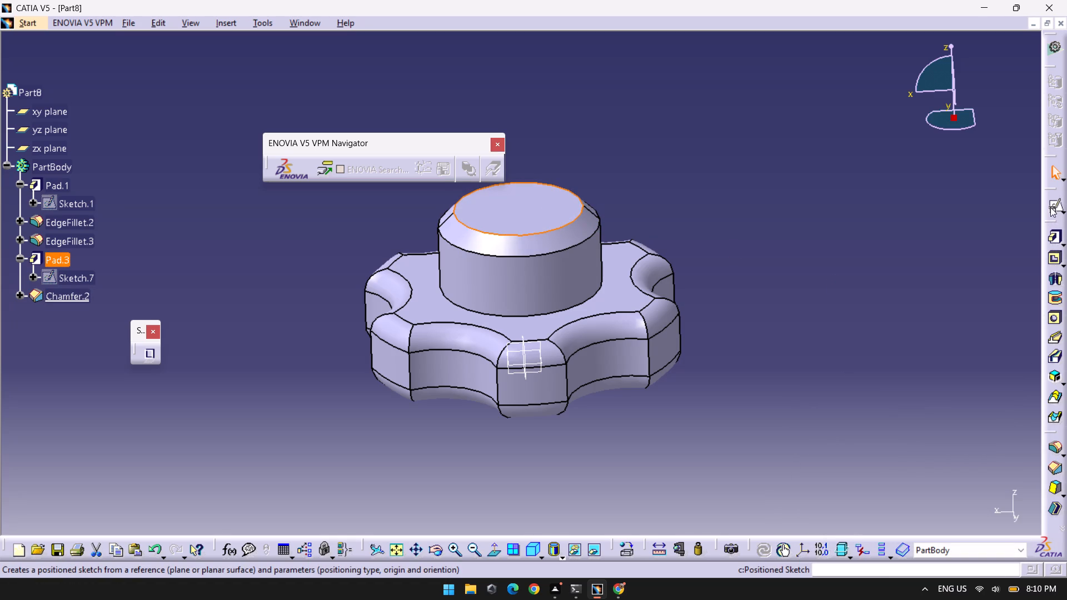
left_click(1063, 213)
left_click(1025, 231)
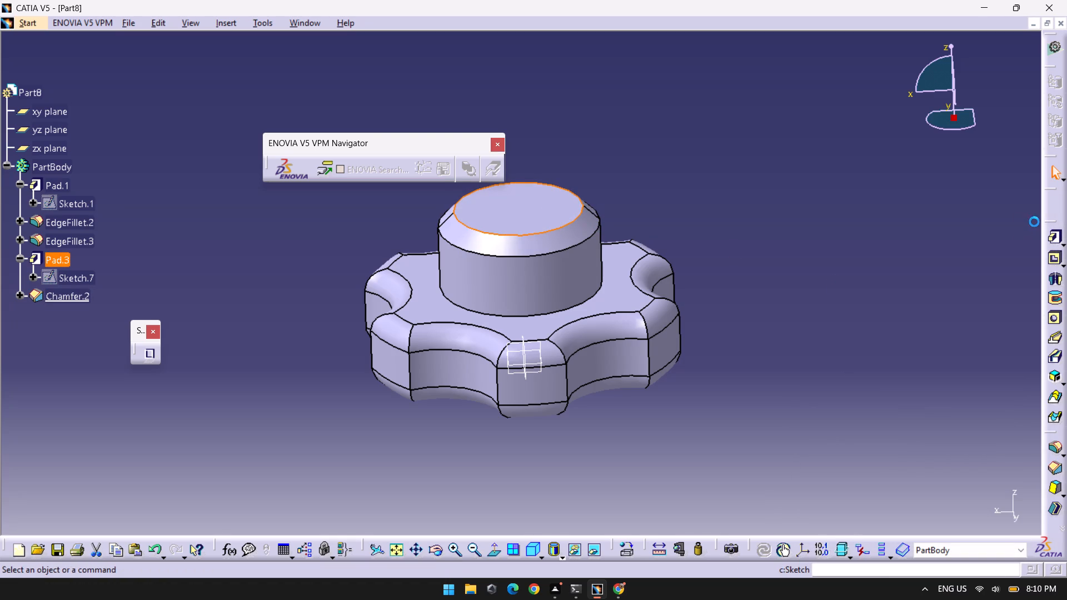
middle_click_drag(631, 299, 652, 99)
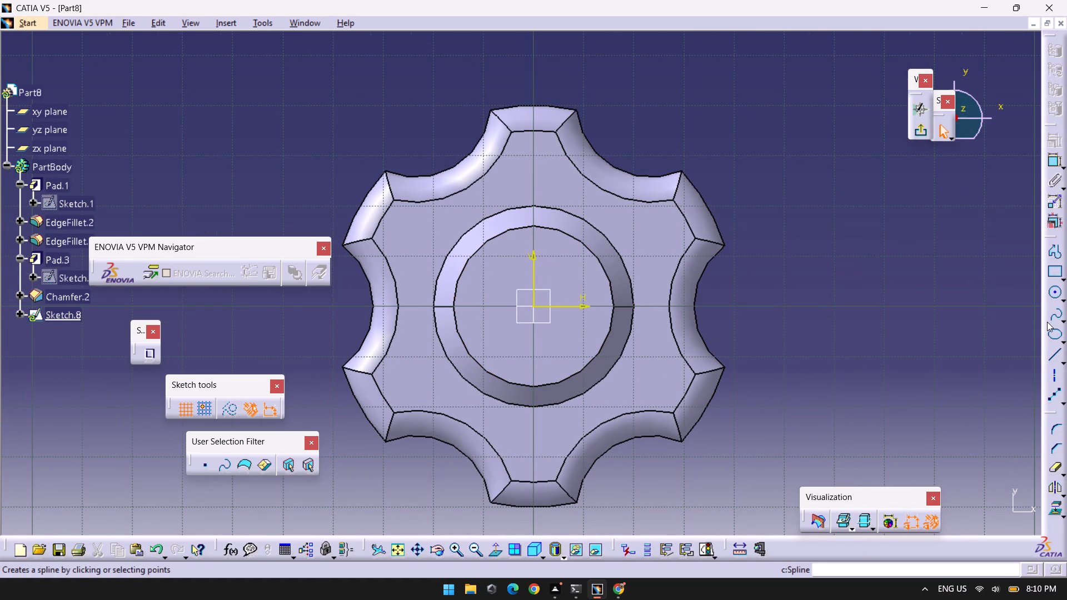
left_click(1053, 293)
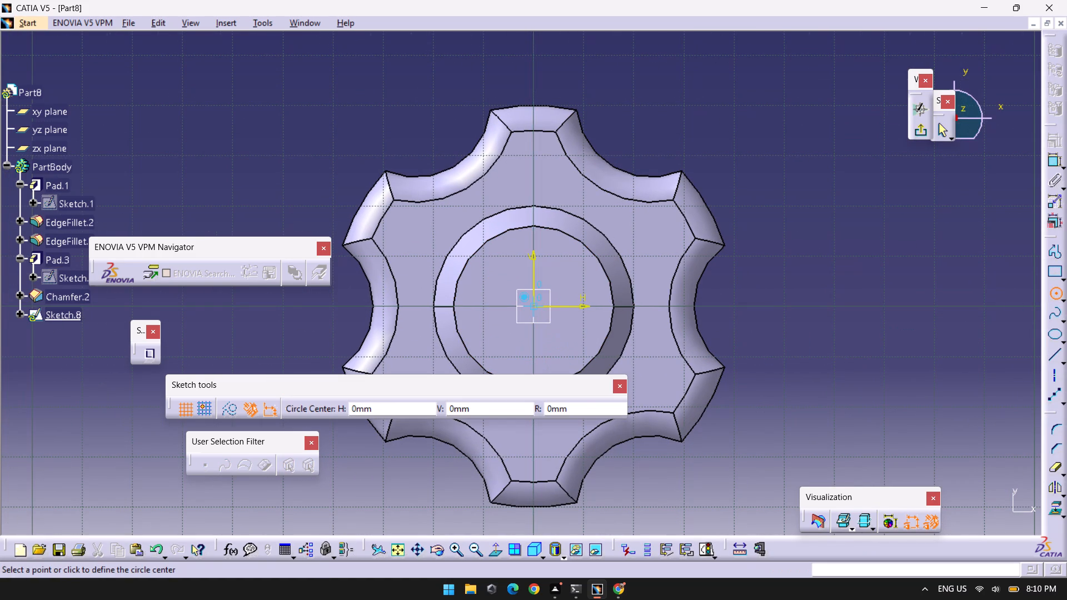
left_click(535, 305)
key("Tab")
key("Tab")
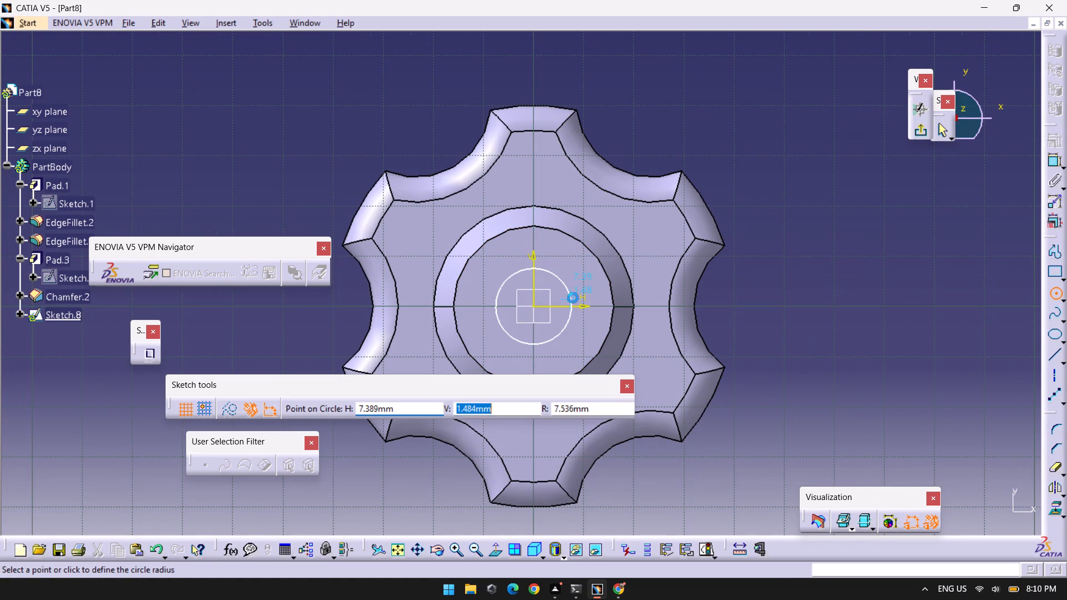
key("Tab")
key("8")
key("BackSpace")
key("5")
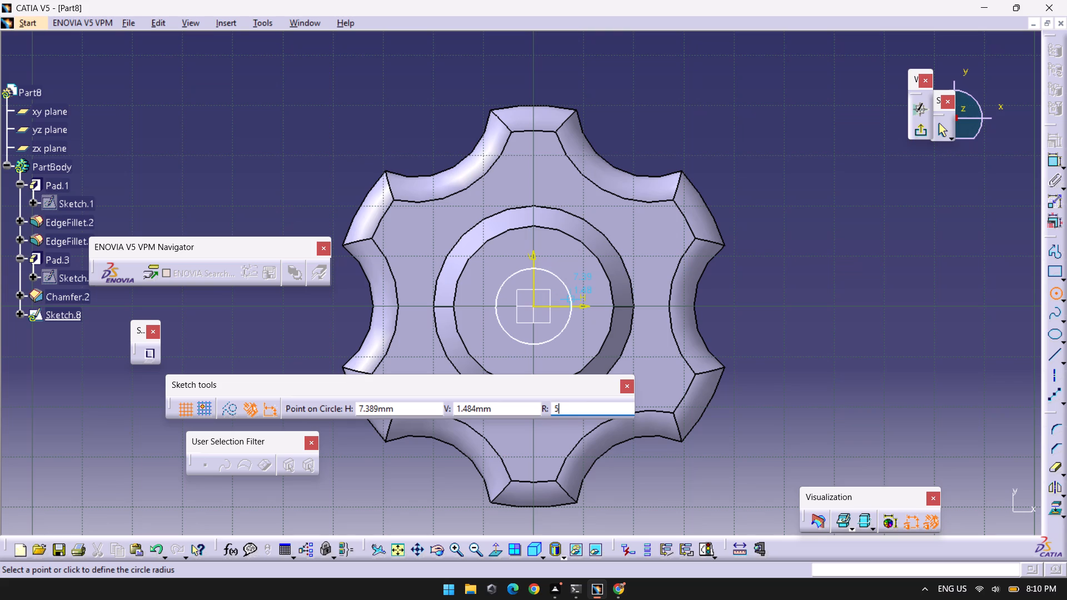
key("Return")
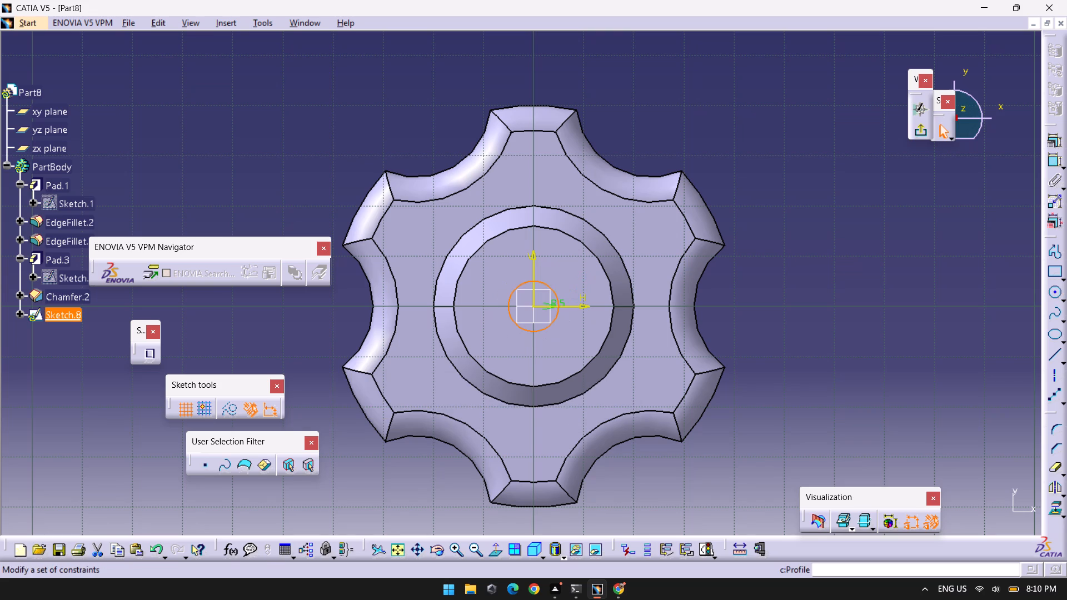
left_click(916, 132)
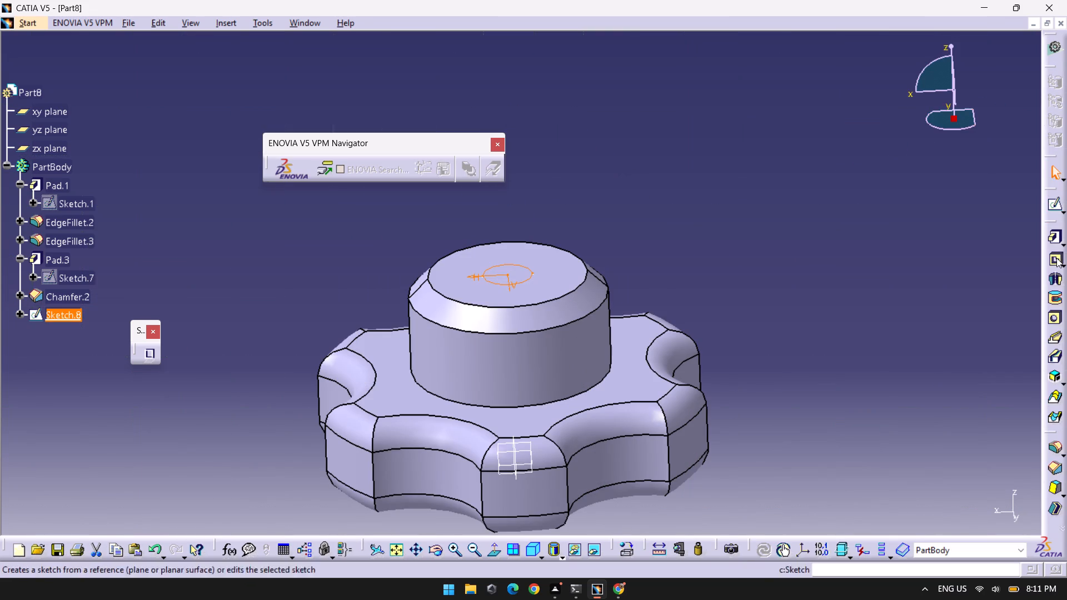
Cut a 25 mm deep pocket into the hub from the circle sketch.
left_click(1056, 258)
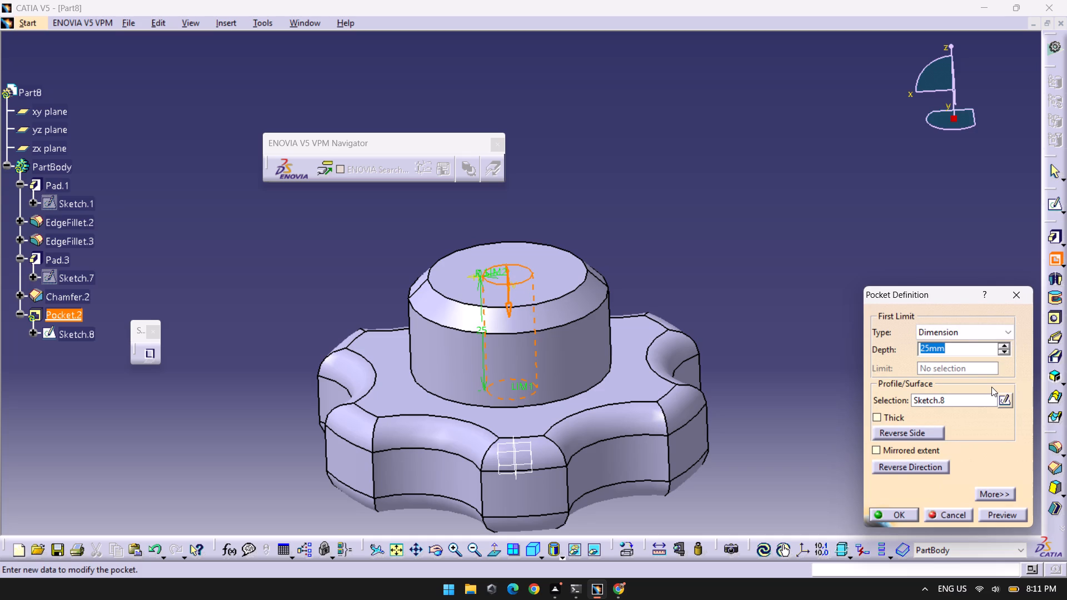
key("Return")
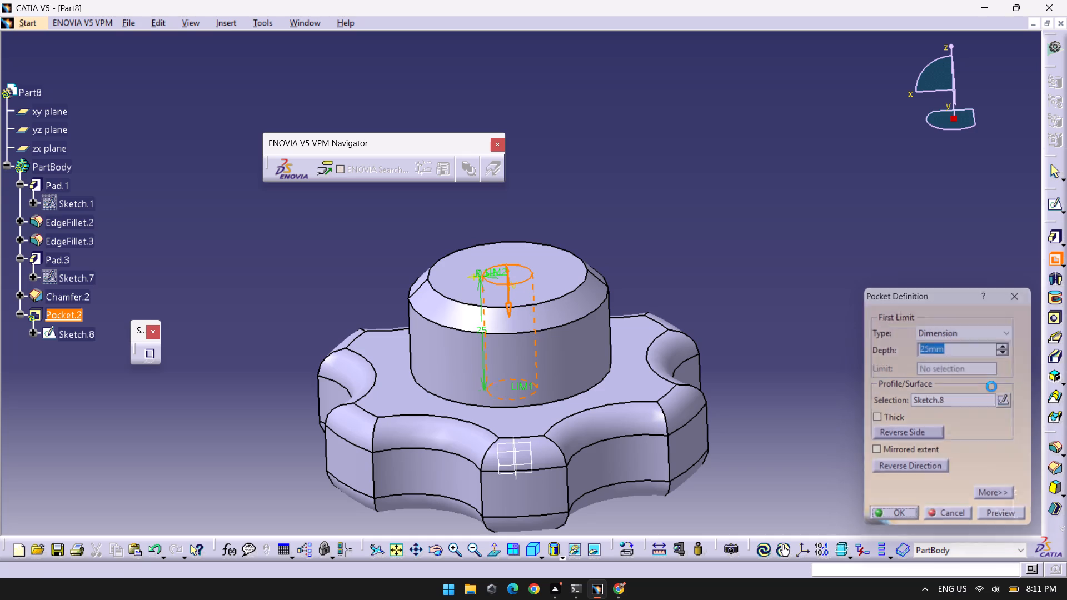
left_click(963, 258)
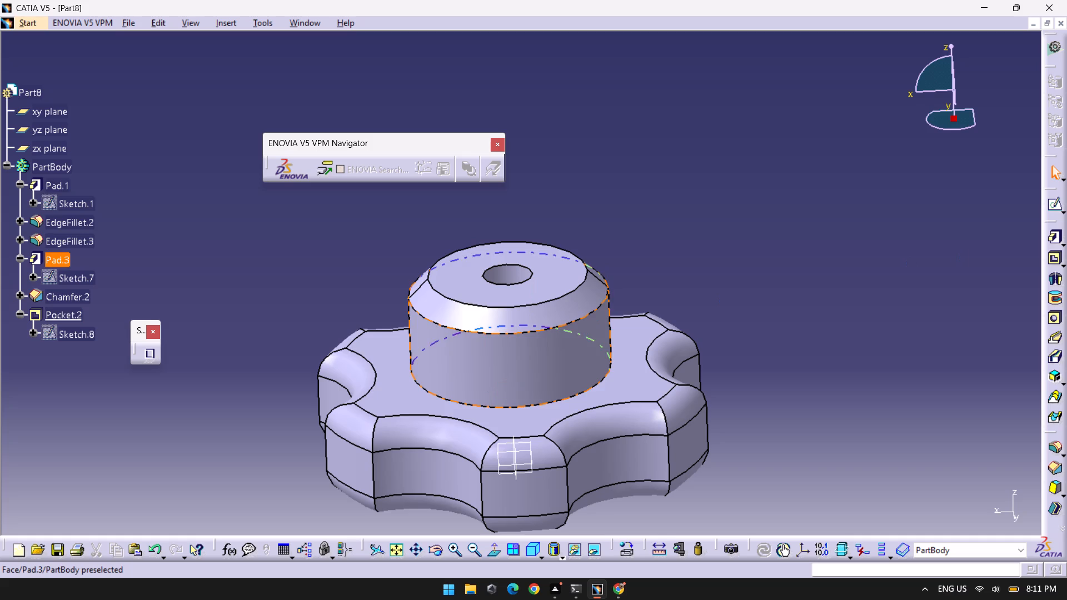
Add a blind flat-bottomed hole, 8 mm in diameter and 20 mm deep, in the hub's cylindrical side face.
left_click(1054, 314)
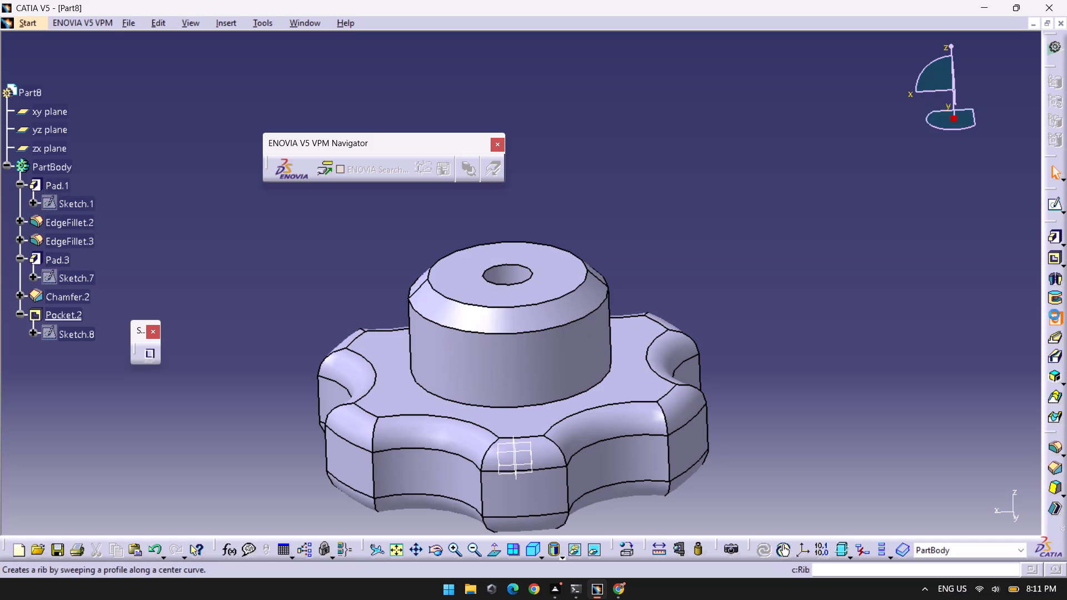
left_click(491, 360)
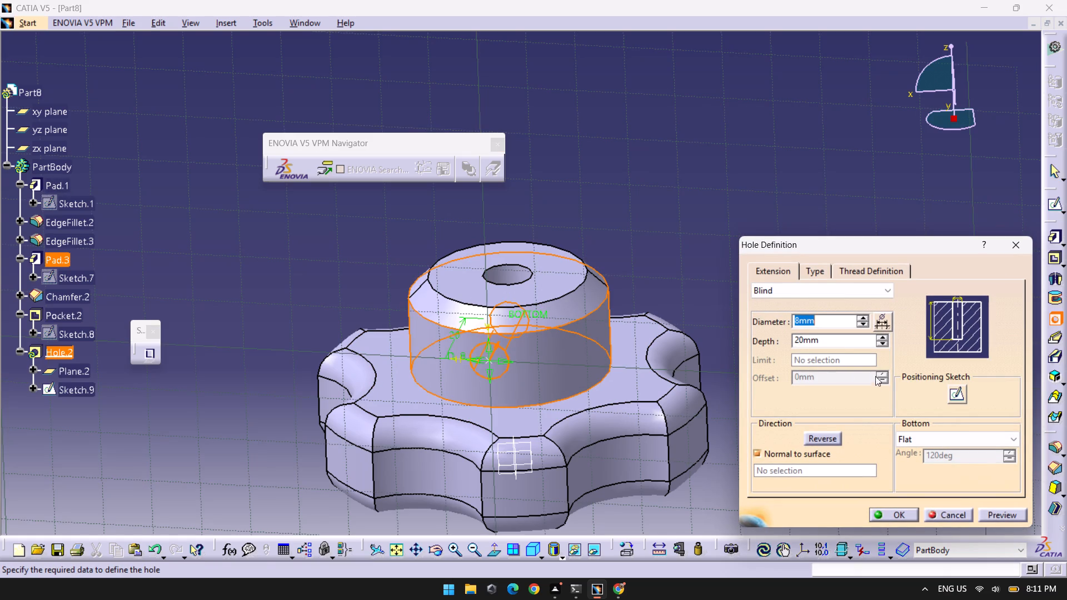
left_click(891, 515)
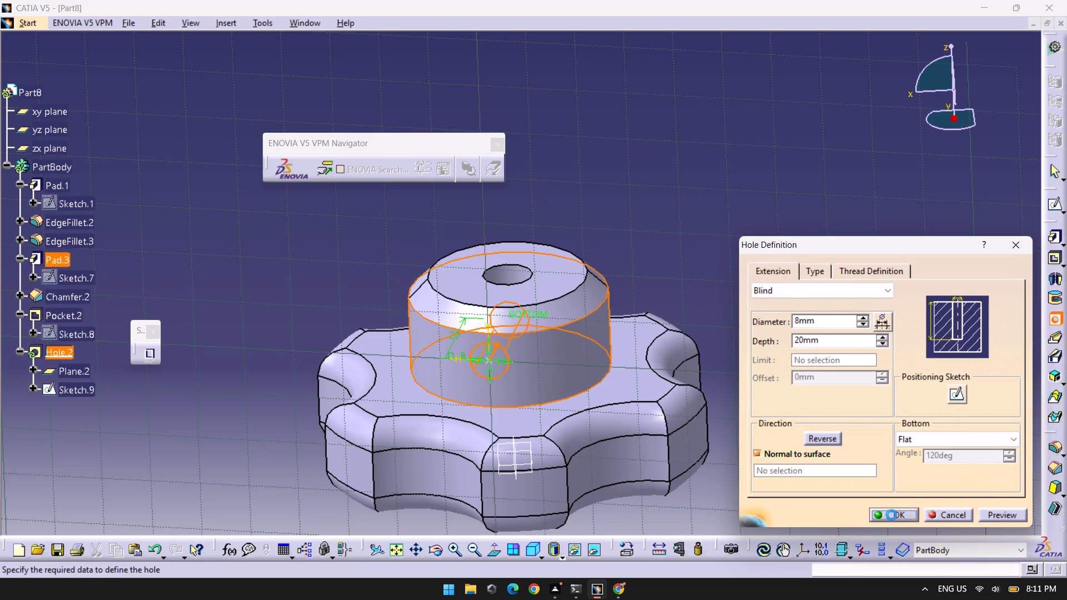
left_click(754, 224)
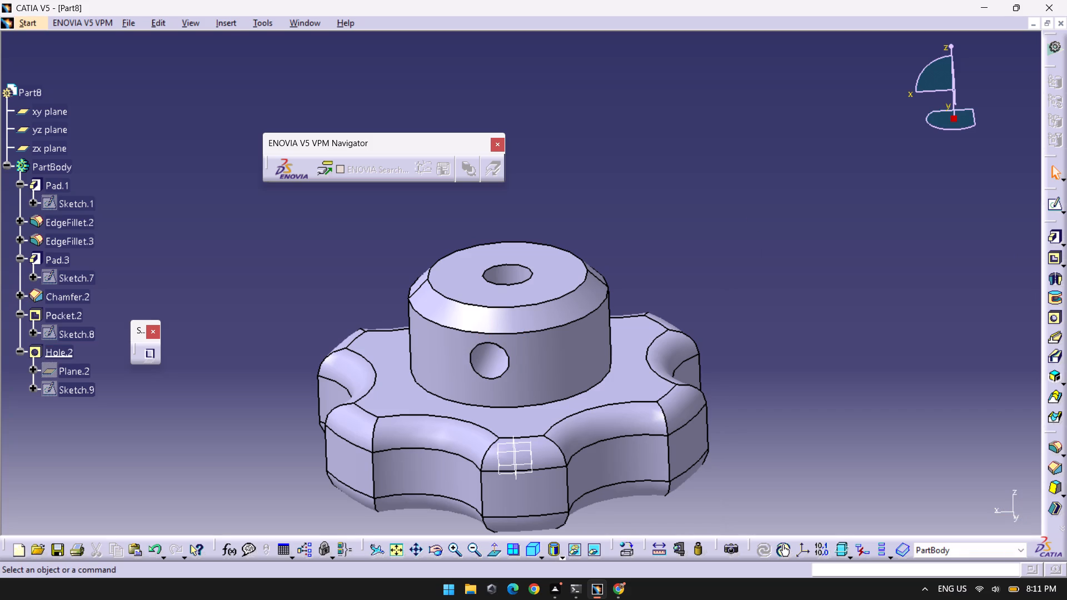
Examine the finished knob from several angles, including its underside, side profile, hub and holes.
left_click(716, 276)
middle_click_drag(716, 276, 760, 353)
right_click(716, 276)
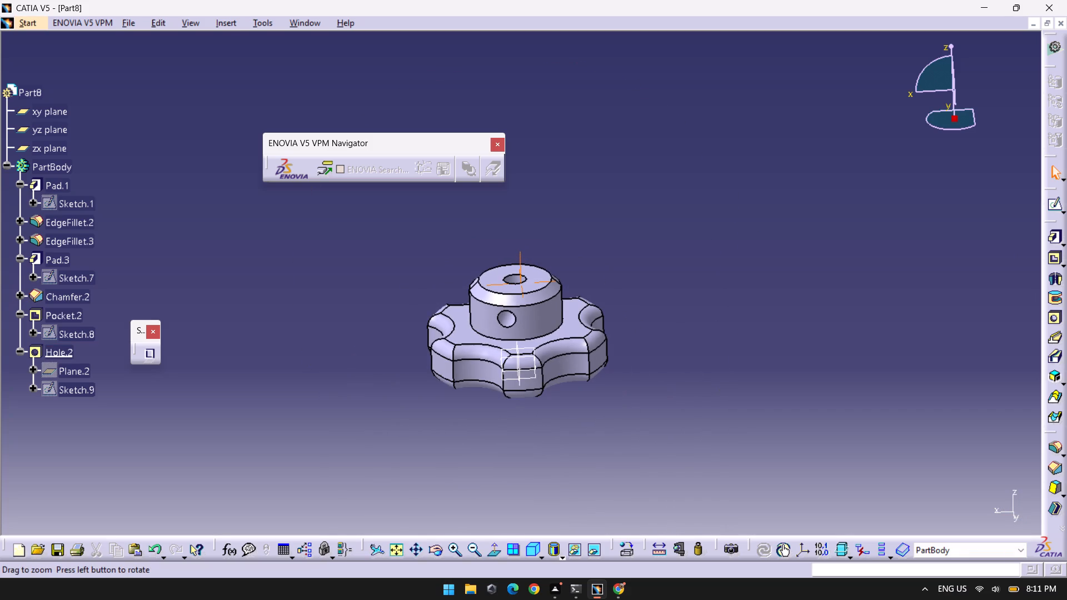
middle_click_drag(760, 353, 458, 263)
right_click_drag(756, 353, 458, 263)
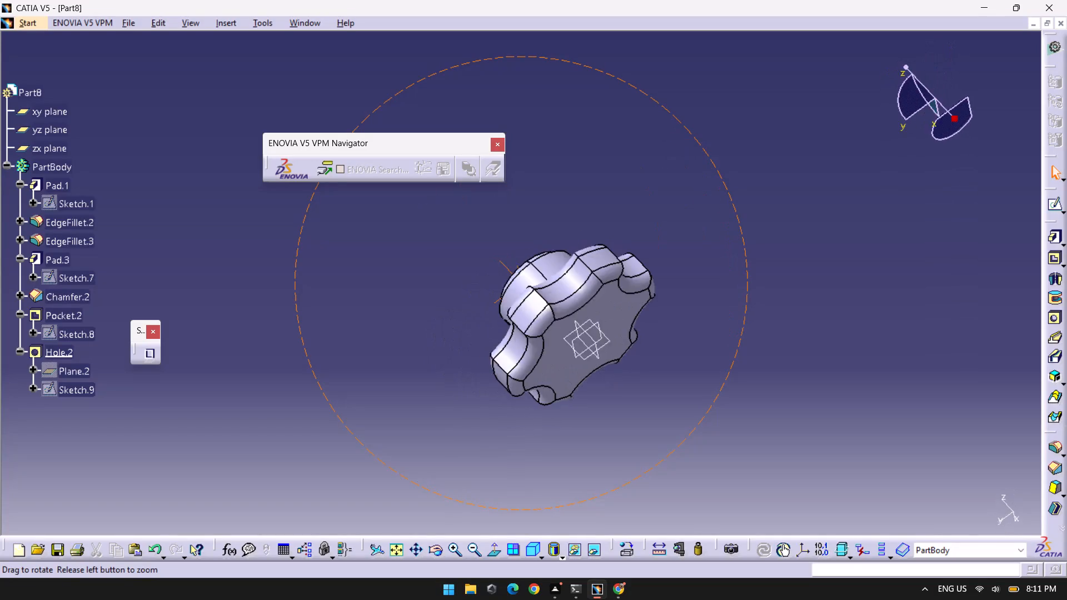
middle_click_drag(458, 263, 674, 361)
right_click_drag(458, 263, 674, 361)
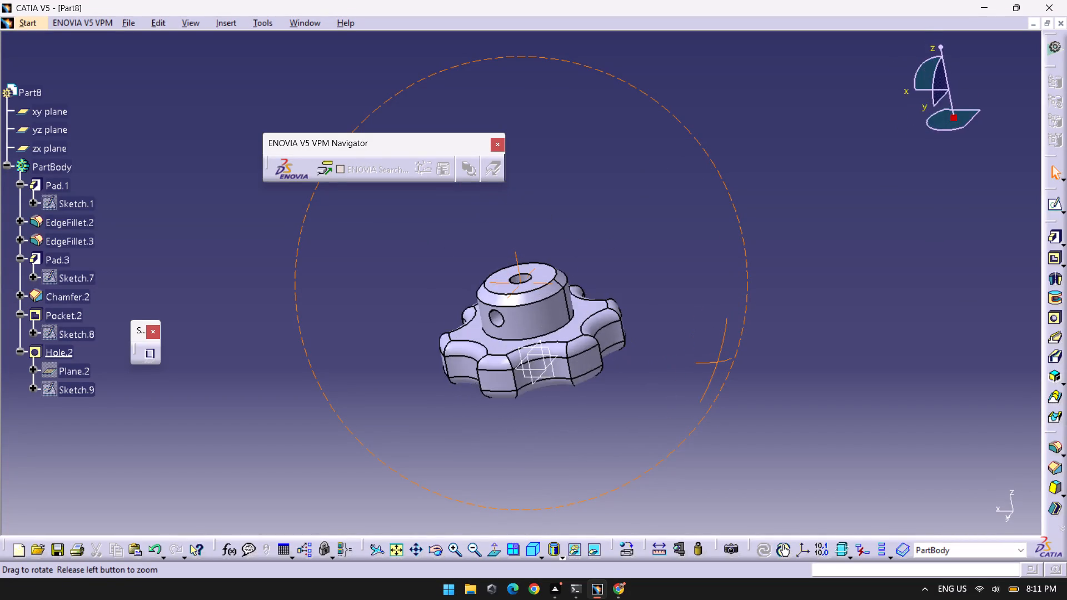
middle_click_drag(674, 361, 415, 263)
right_click_drag(674, 361, 415, 263)
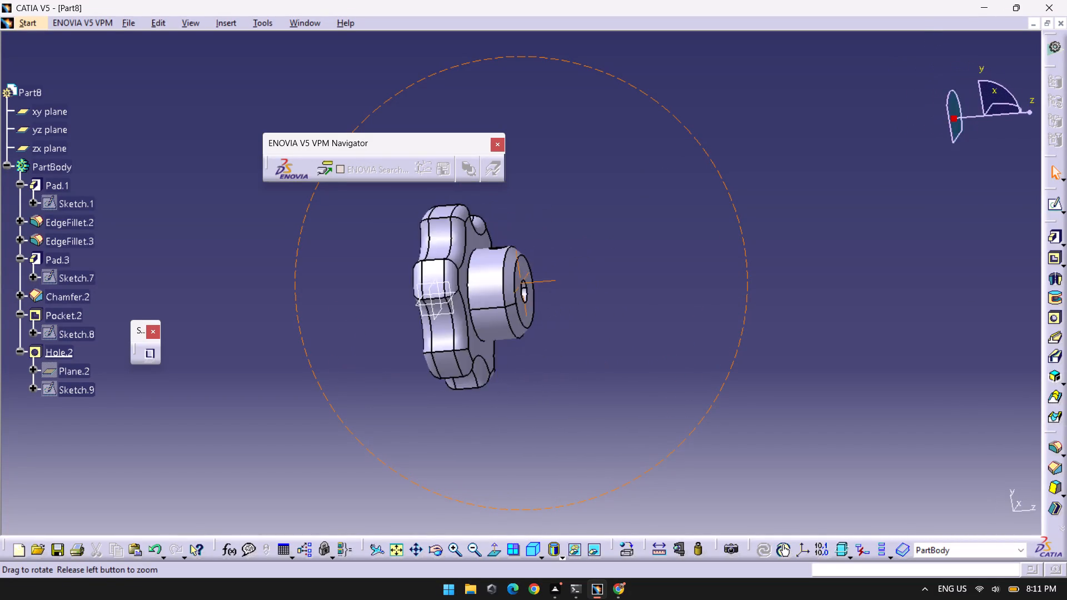
middle_click_drag(415, 263, 685, 369)
right_click_drag(415, 263, 685, 369)
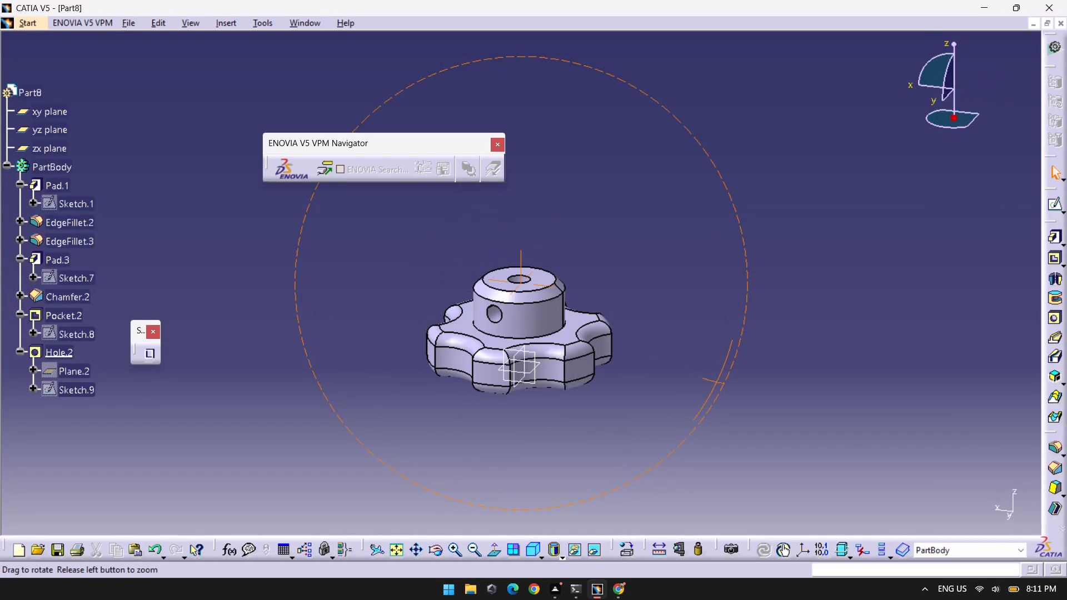
middle_click_drag(685, 369, 686, 367)
right_click_drag(685, 369, 686, 367)
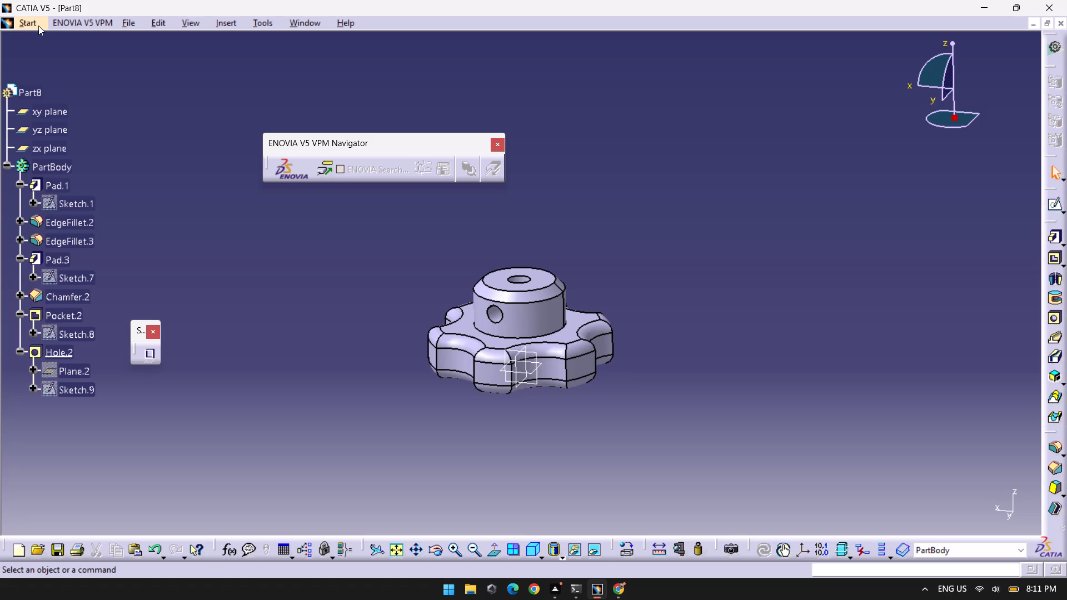
Save the part as Part8 in CATPart format in the catia parts folder.
key("ctrl+s")
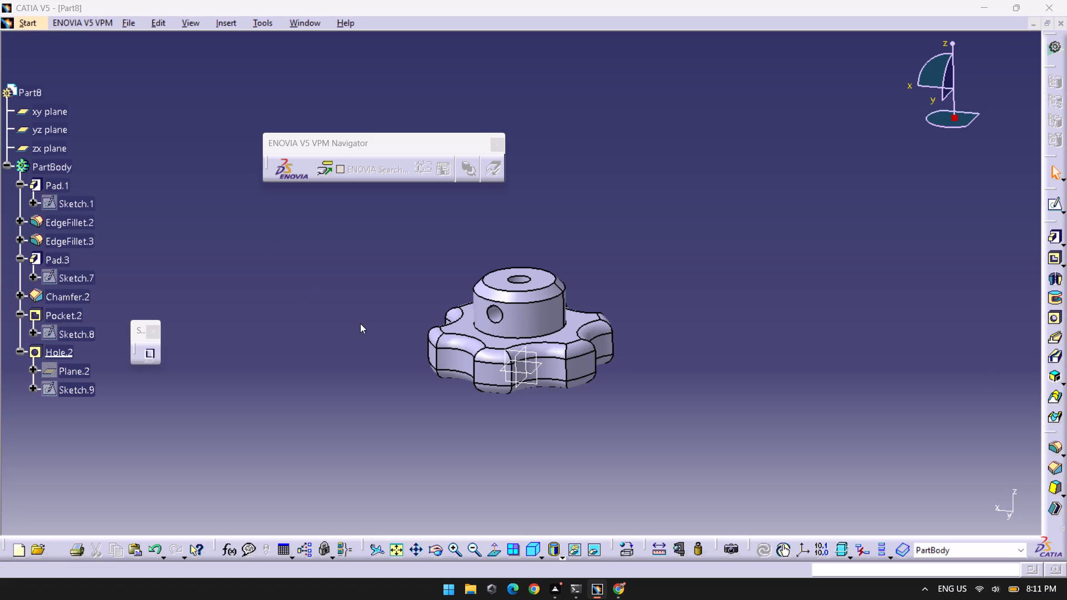
scroll(146, 298, "down", 3)
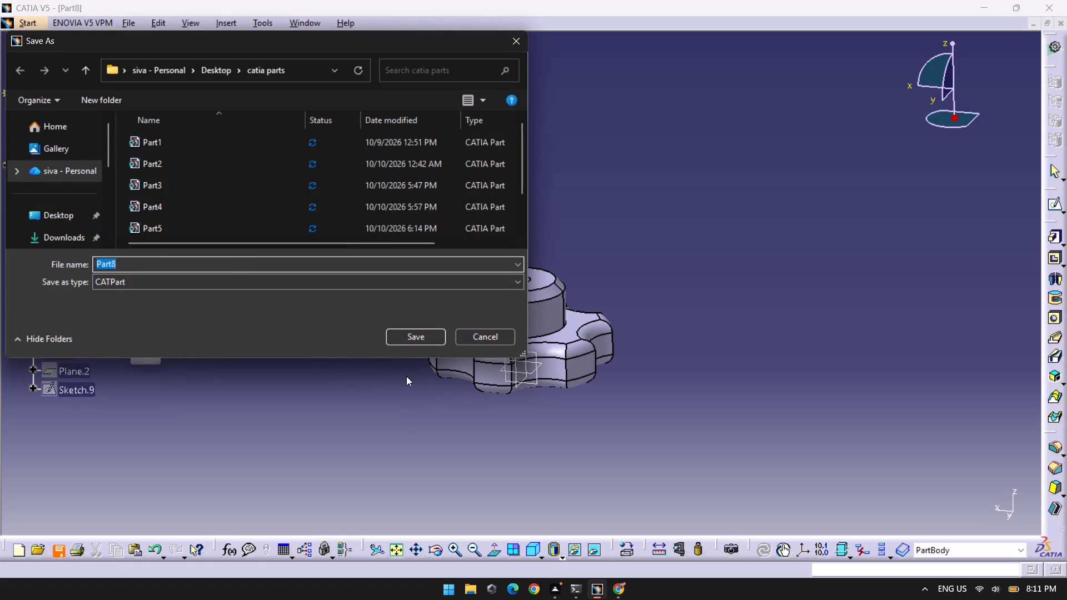
left_click(412, 339)
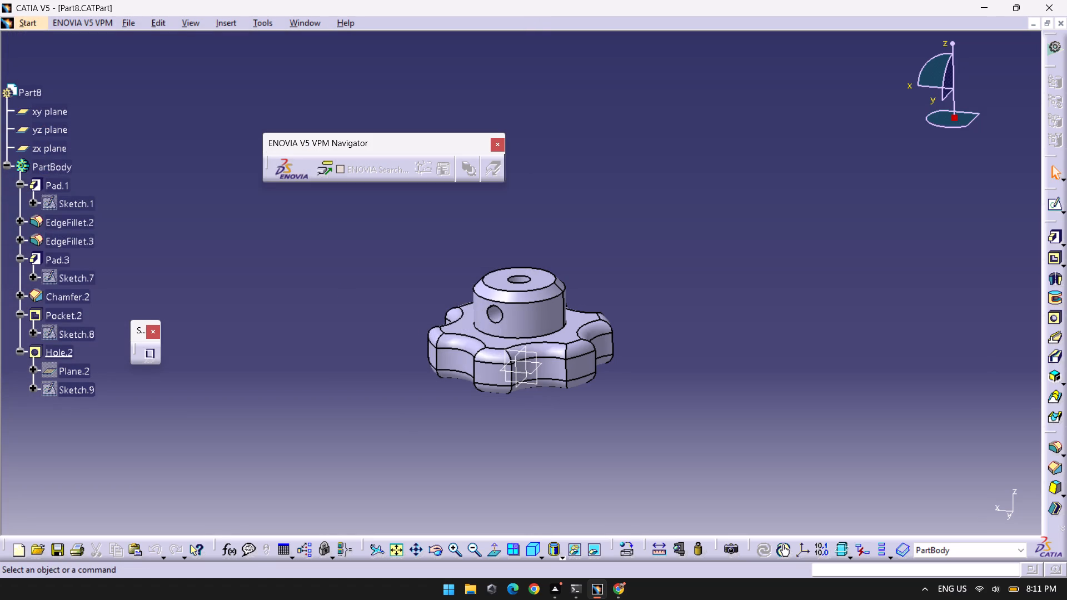
Save a copy of the part as Part8 in igs format in the catia parts folder.
left_click(123, 23)
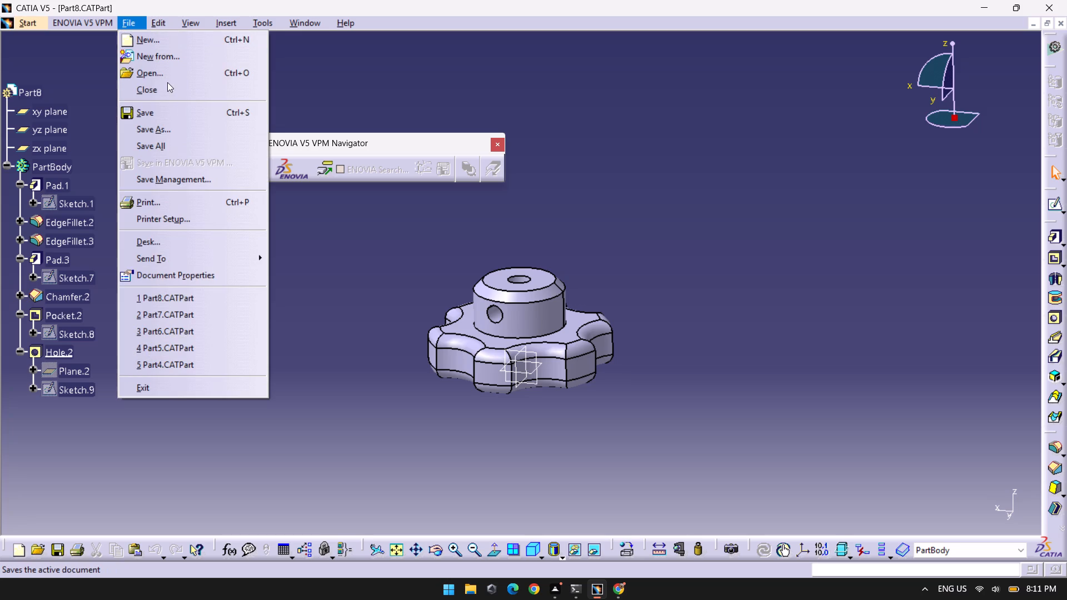
left_click(169, 136)
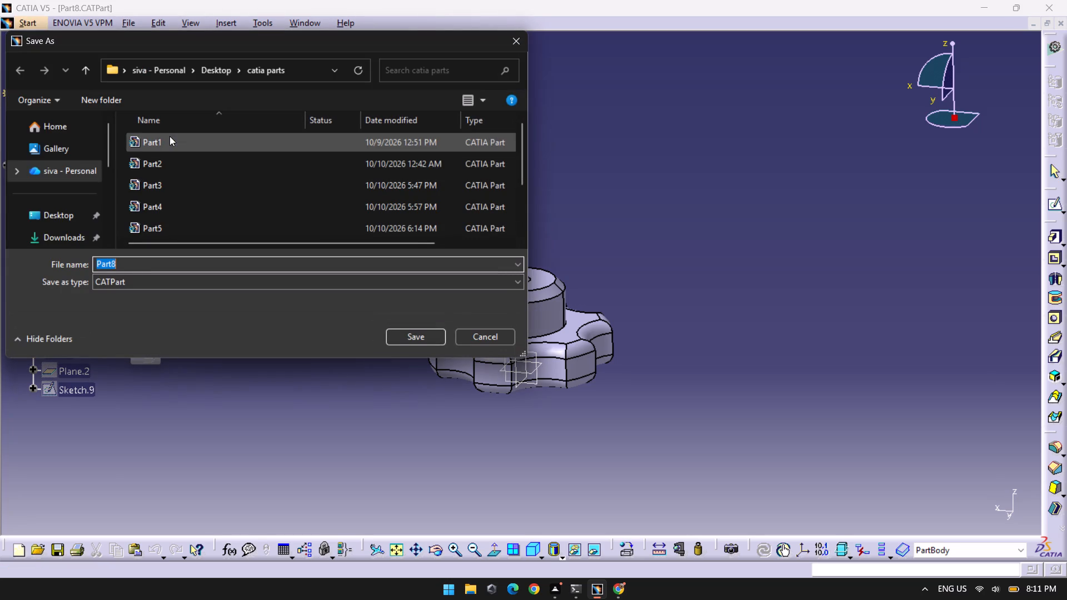
left_click(175, 289)
left_click(181, 288)
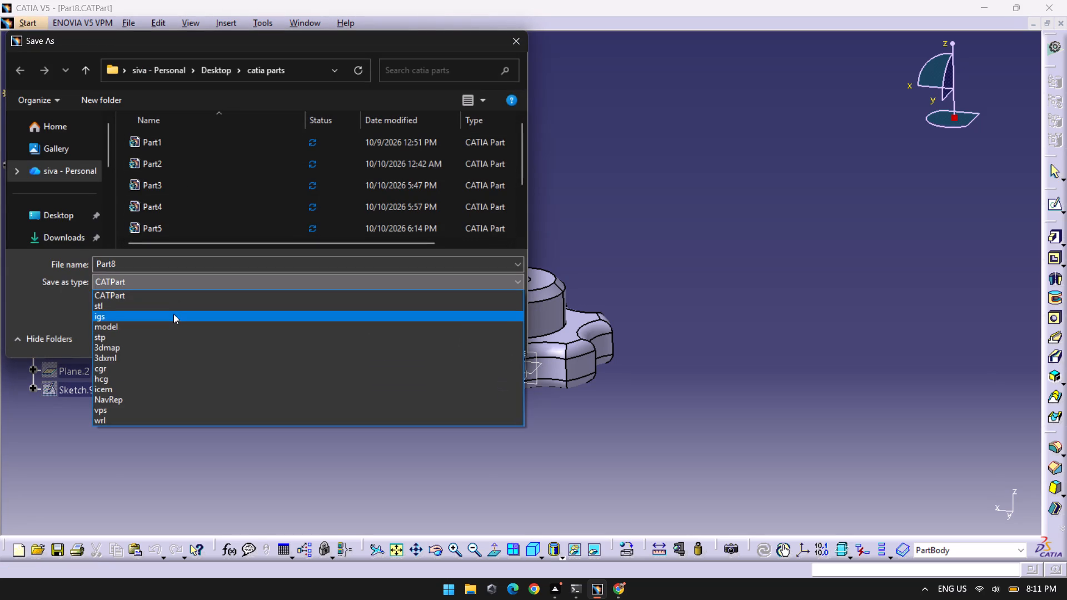
left_click(173, 316)
left_click(416, 331)
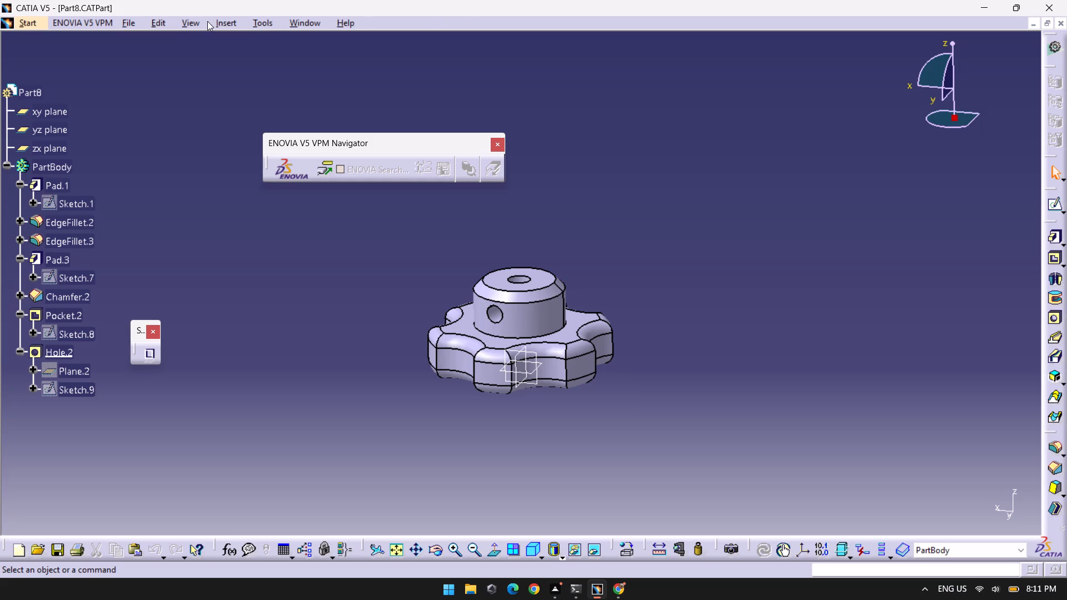
Stop the macro recording.
left_click(265, 19)
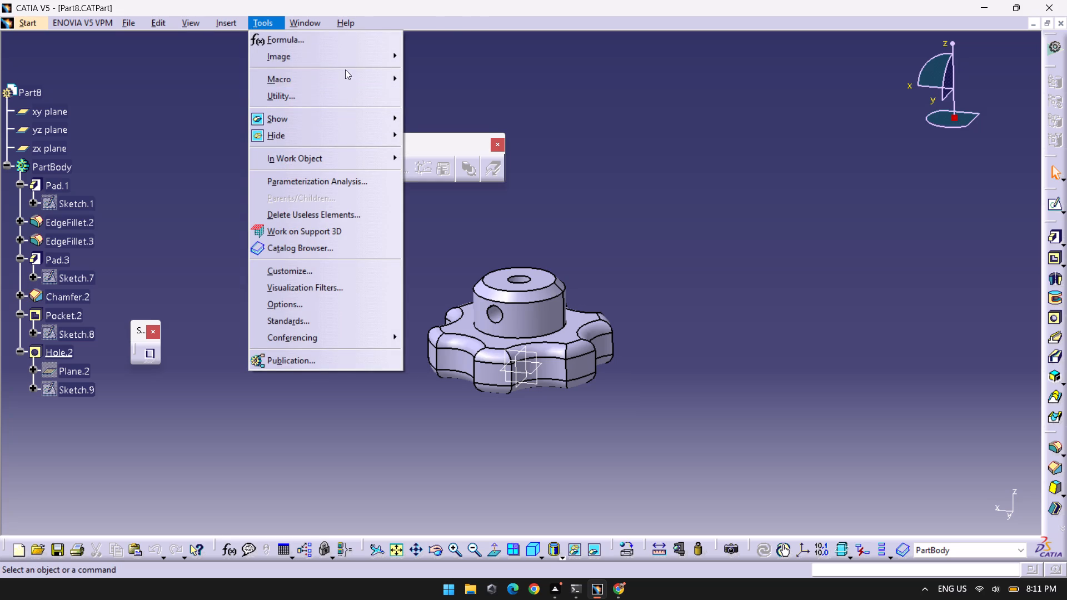
left_click(459, 116)
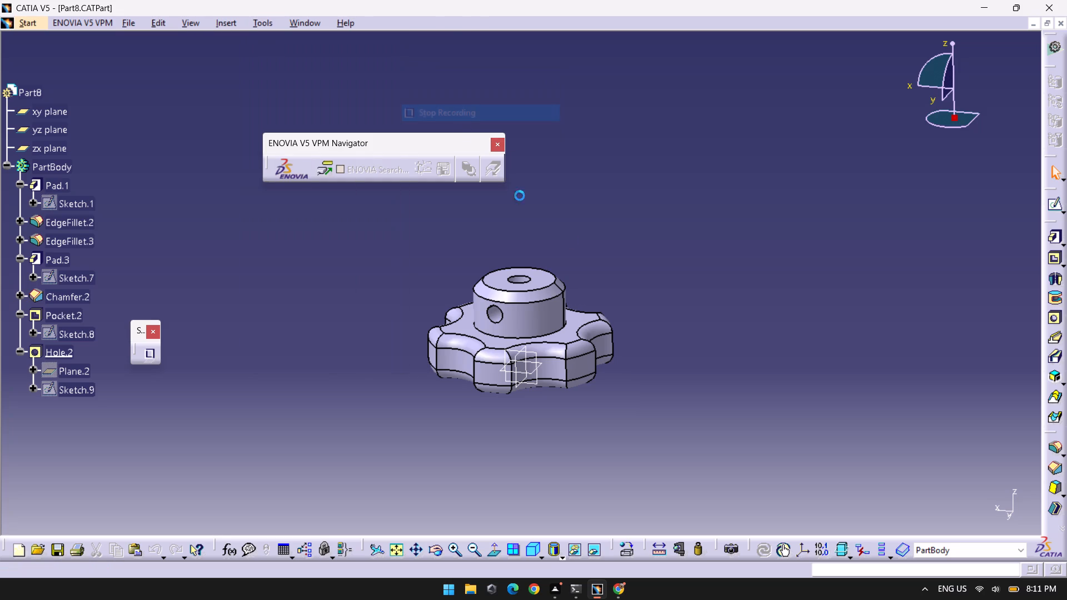